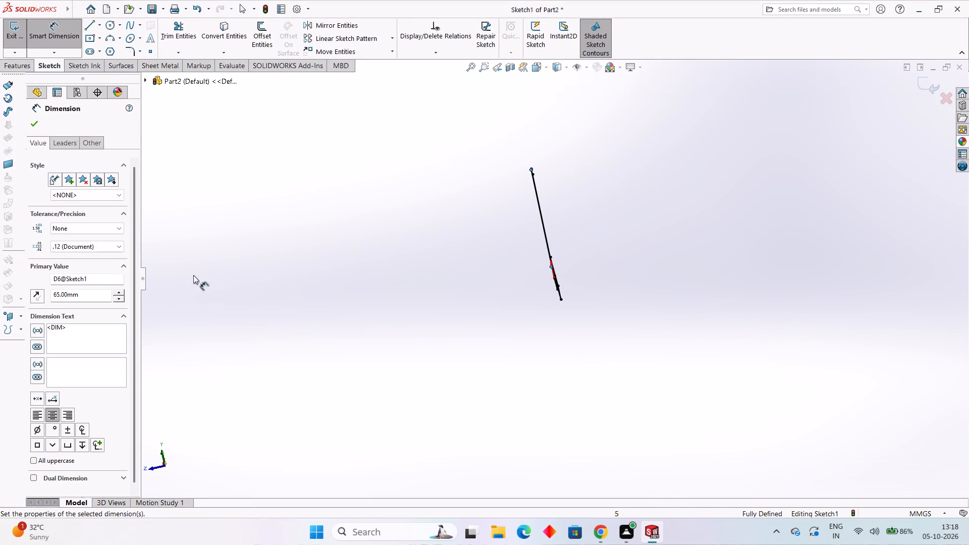
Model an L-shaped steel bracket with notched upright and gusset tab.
Finish dimensioning and start a blind Extruded Boss/Base from the stepped L-shaped profile in Sketch1.
{"action": "left_click", "coordinate": [35, 129]}
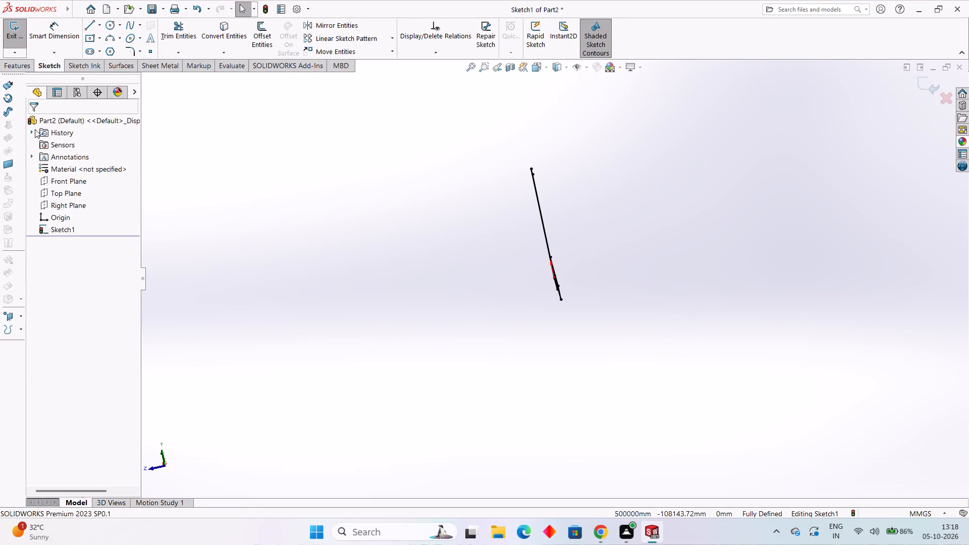
{"action": "left_click", "coordinate": [12, 69]}
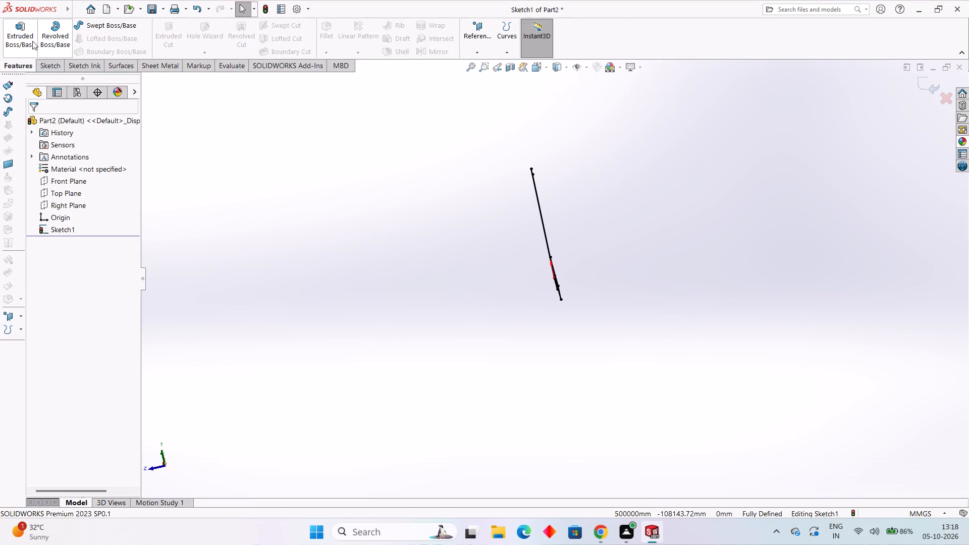
{"action": "left_click", "coordinate": [32, 41]}
{"action": "middle_click_drag", "start_coordinate": [588, 232], "coordinate": [608, 238]}
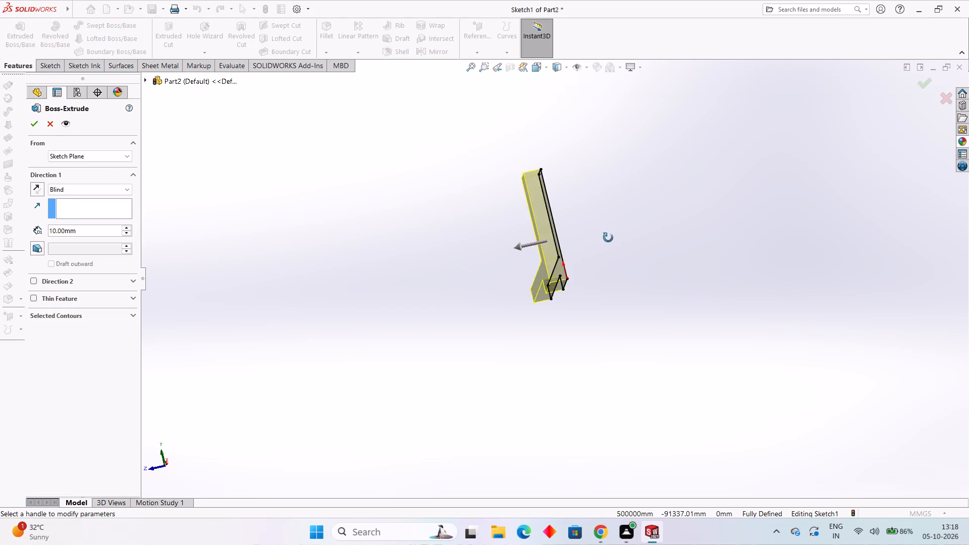
{"action": "middle_click_drag", "start_coordinate": [608, 238], "coordinate": [701, 266]}
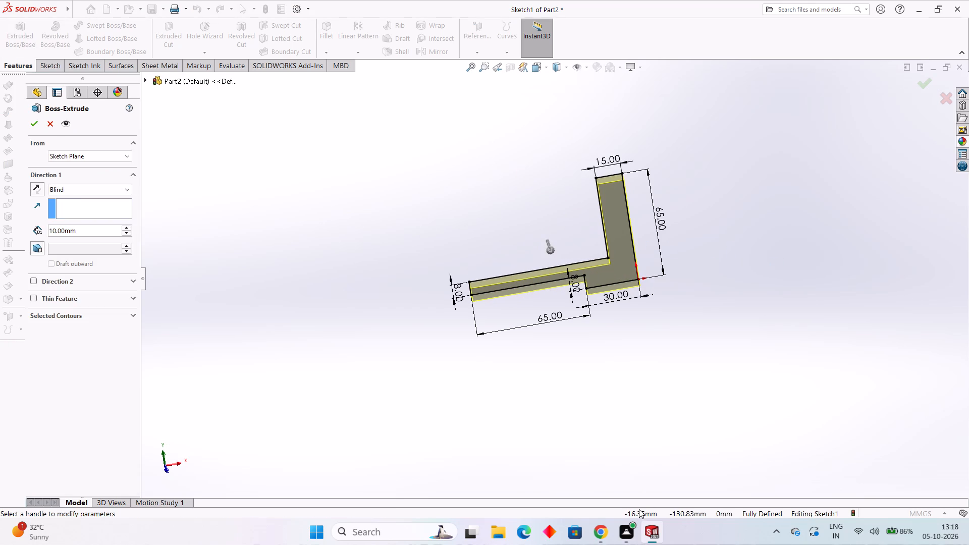
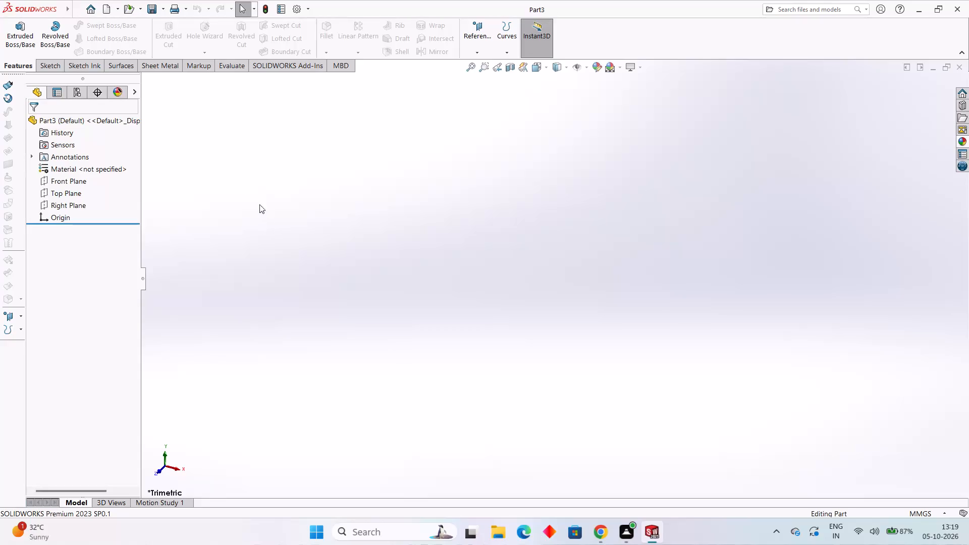
Sketch a closed stepped L-shaped line profile on the Front Plane from the origin, about 50 mm tall with a base edge about 21 mm wide.
{"action": "left_click", "coordinate": [46, 69]}
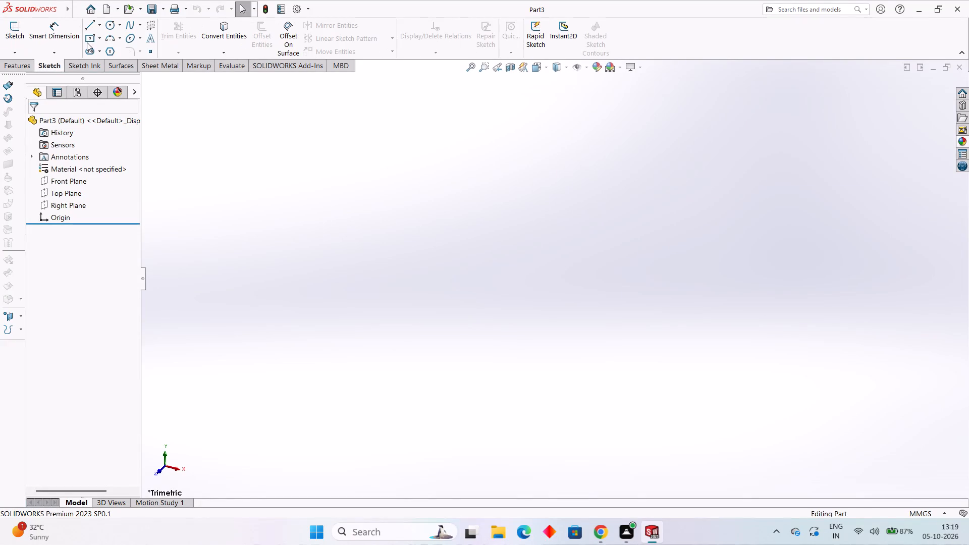
{"action": "left_click", "coordinate": [87, 27]}
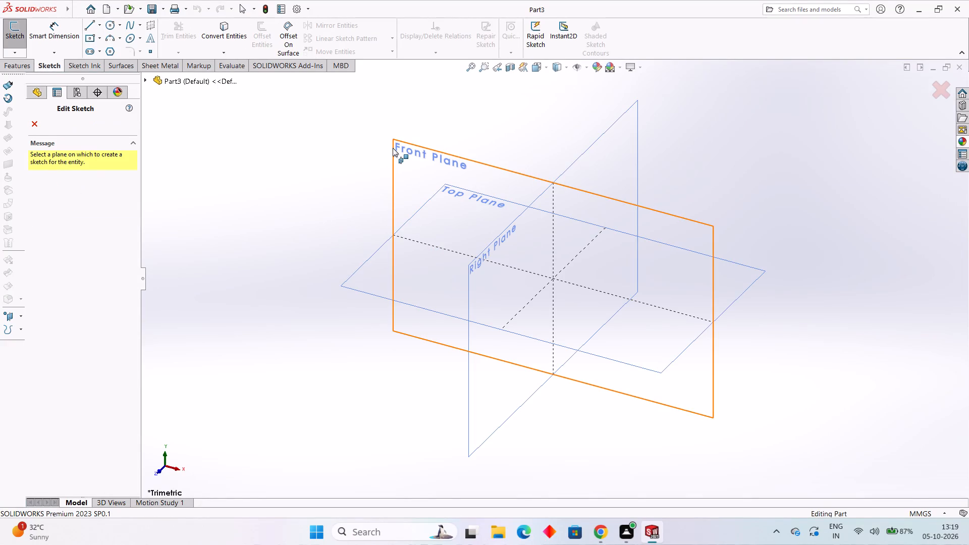
{"action": "left_click", "coordinate": [393, 148]}
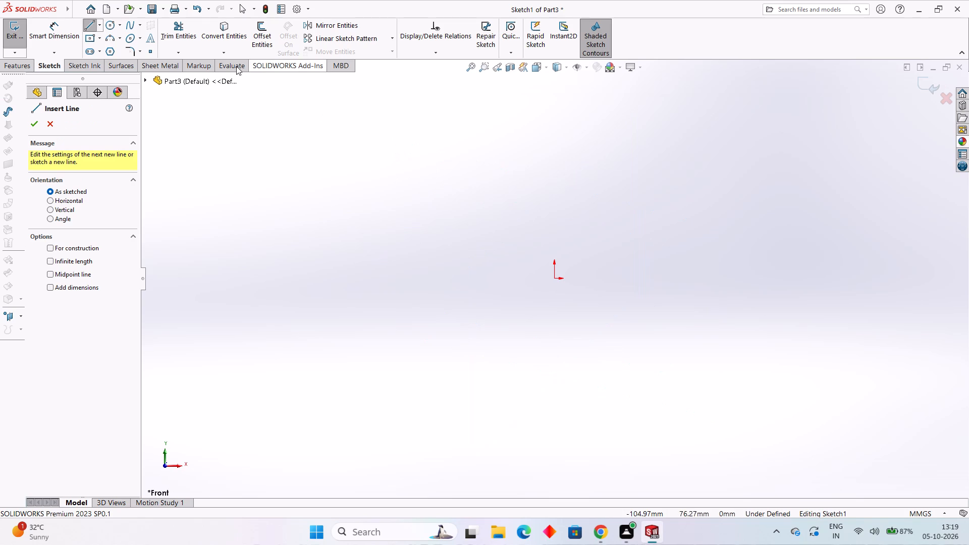
{"action": "left_click", "coordinate": [555, 143]}
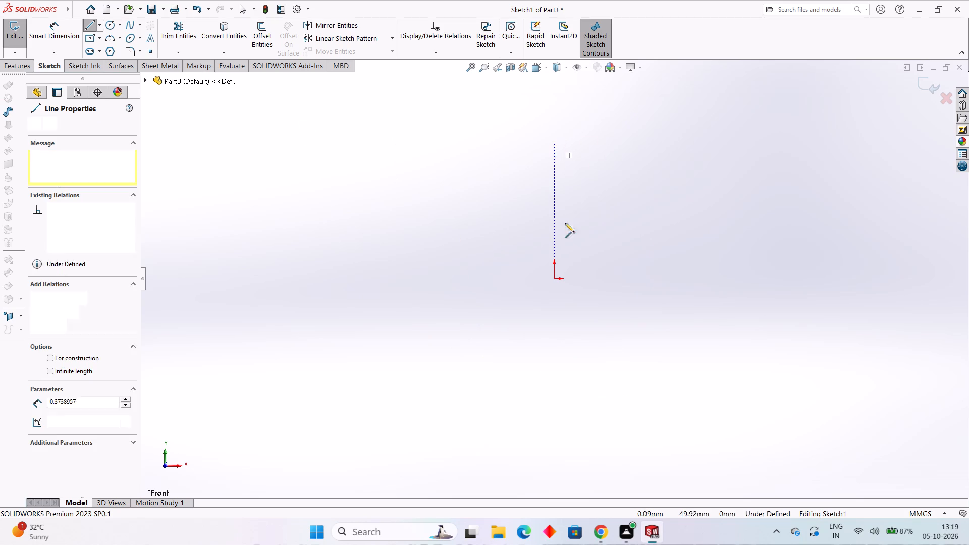
{"action": "left_click", "coordinate": [555, 279]}
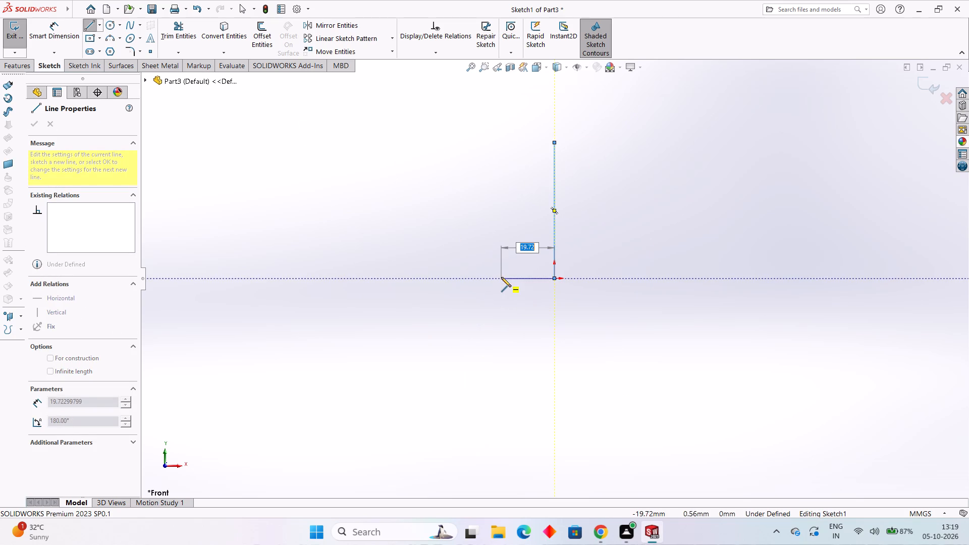
{"action": "left_click", "coordinate": [499, 278]}
{"action": "left_click", "coordinate": [498, 267]}
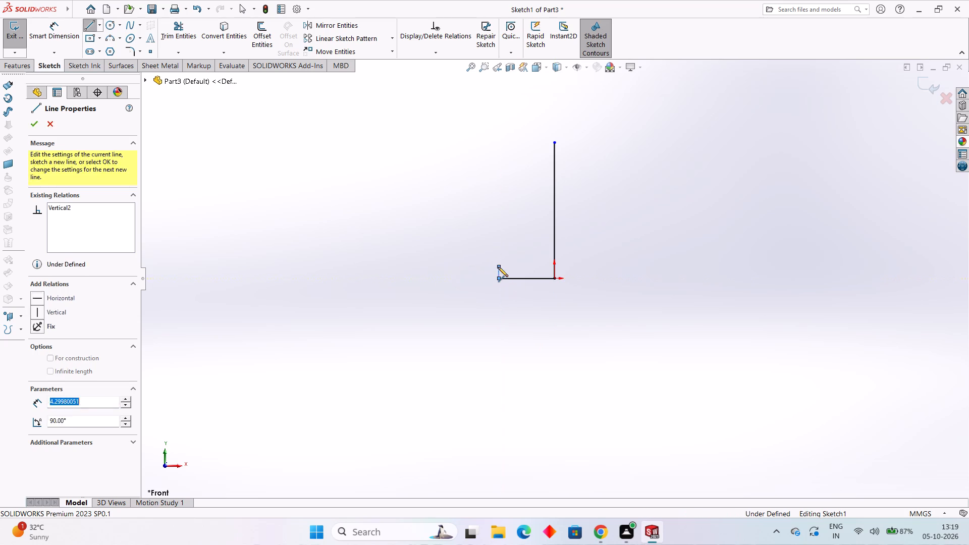
{"action": "left_click", "coordinate": [385, 267]}
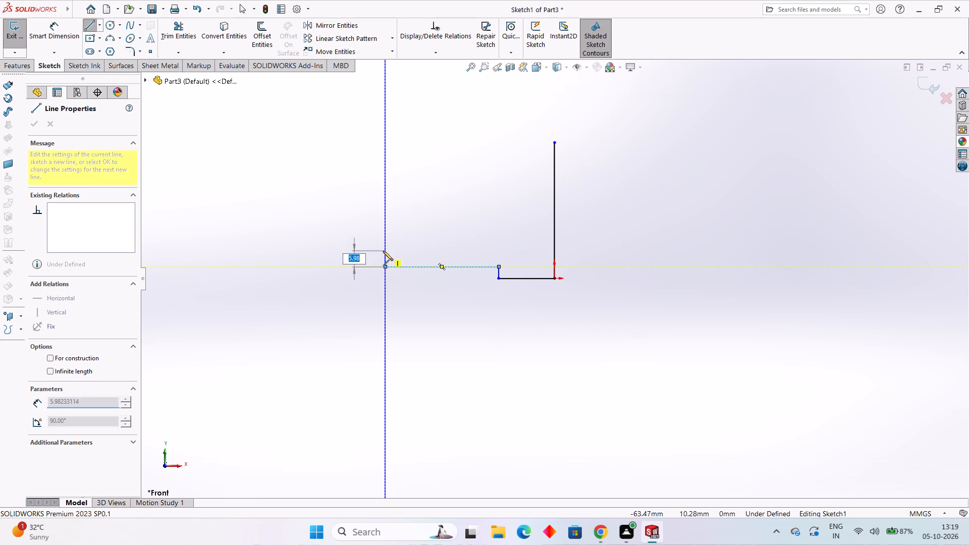
{"action": "left_click", "coordinate": [383, 251]}
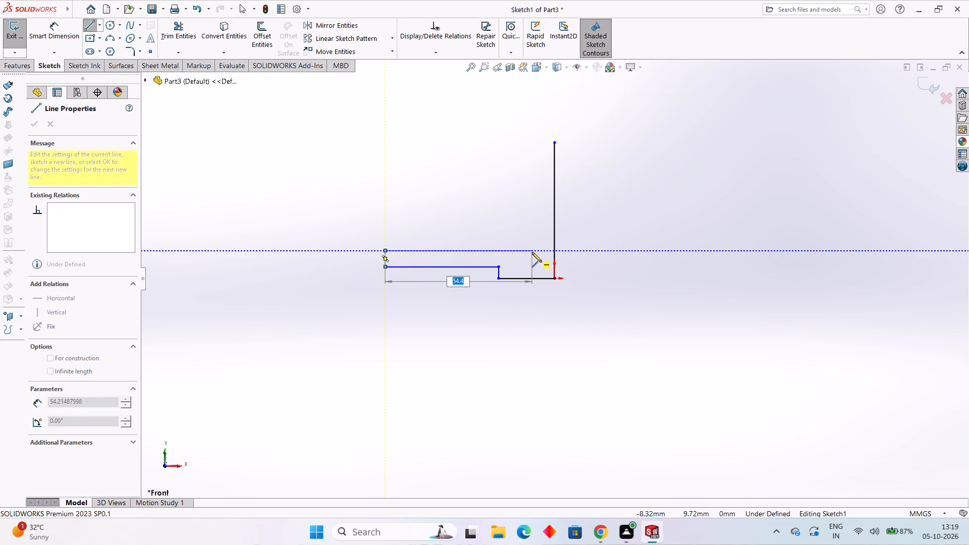
{"action": "left_click", "coordinate": [532, 252]}
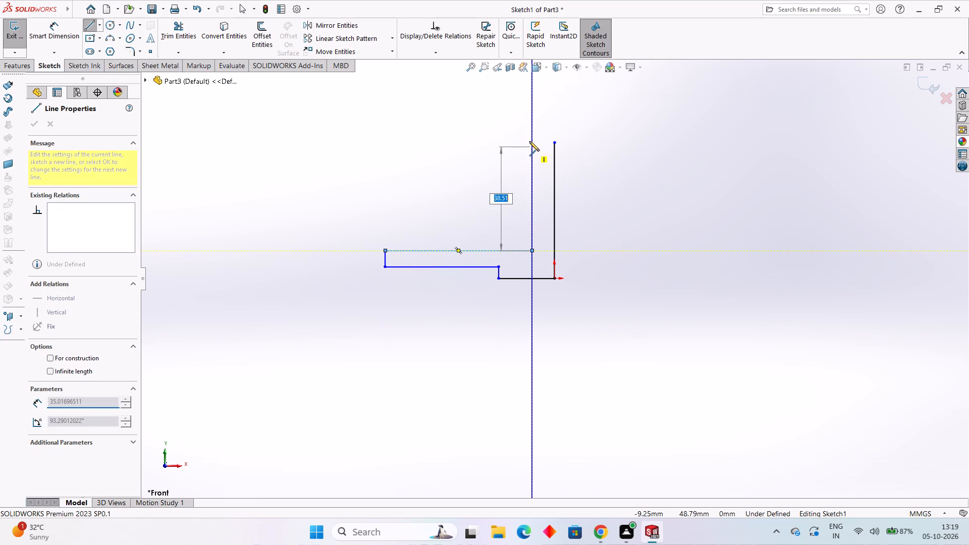
{"action": "left_click", "coordinate": [530, 143]}
{"action": "left_click", "coordinate": [554, 142]}
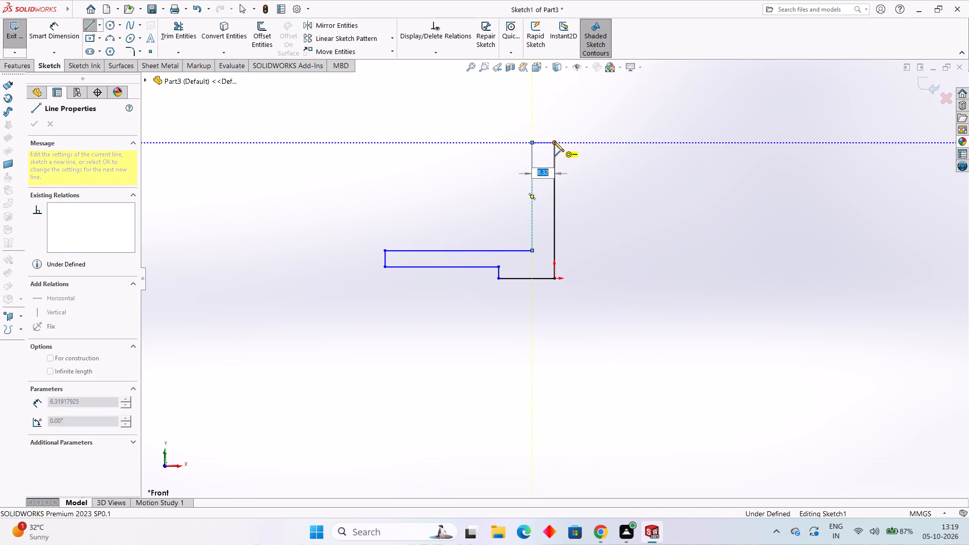
{"action": "right_click", "coordinate": [554, 142]}
{"action": "left_click", "coordinate": [566, 145]}
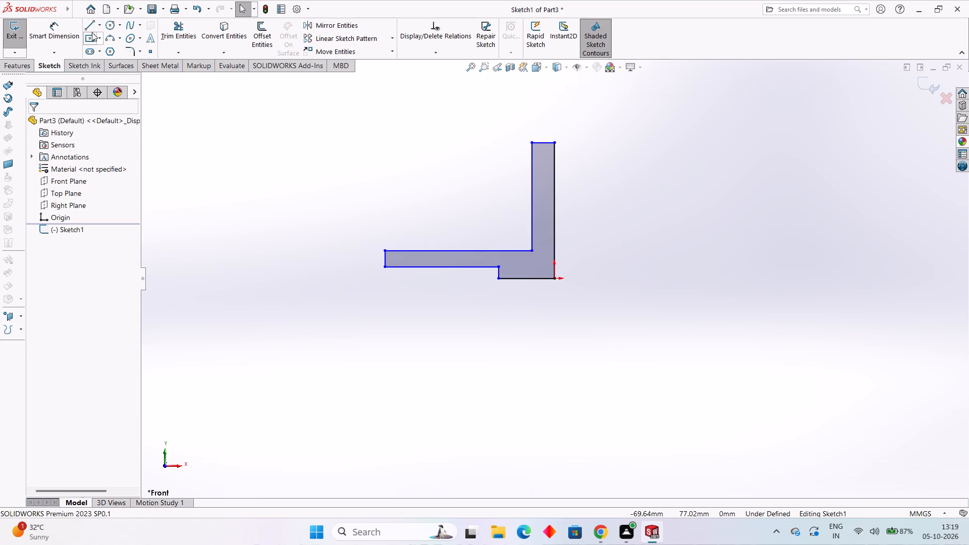
Dimension the profile's bottom edge at 30 mm and the underside of the horizontal arm at 65 mm.
{"action": "left_click", "coordinate": [46, 35]}
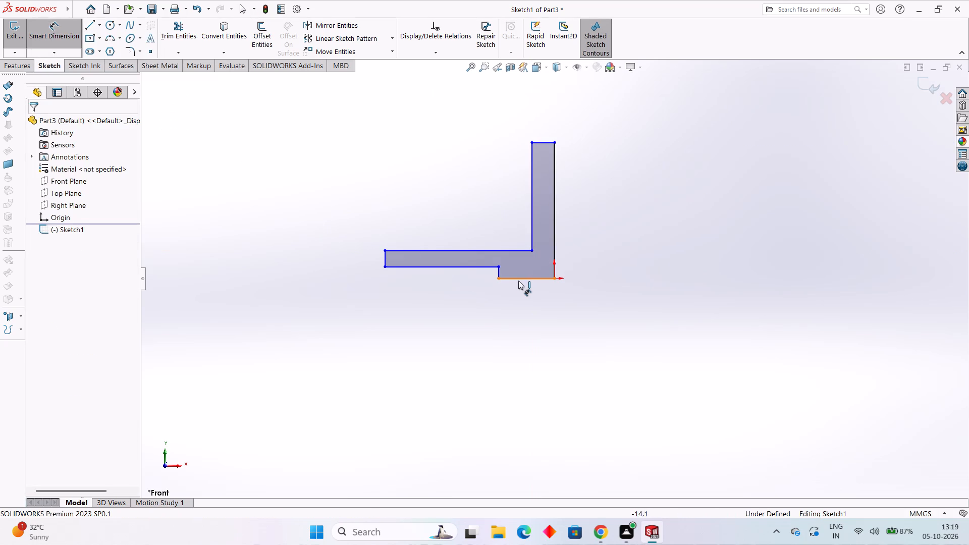
{"action": "left_click", "coordinate": [520, 281]}
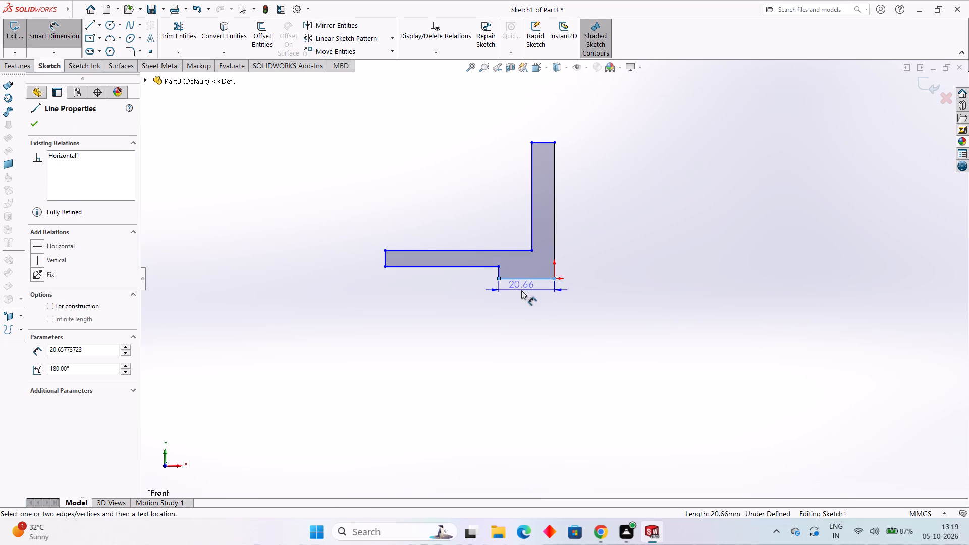
{"action": "left_click", "coordinate": [521, 290]}
{"action": "type", "text": "30"}
{"action": "key", "text": "Return"}
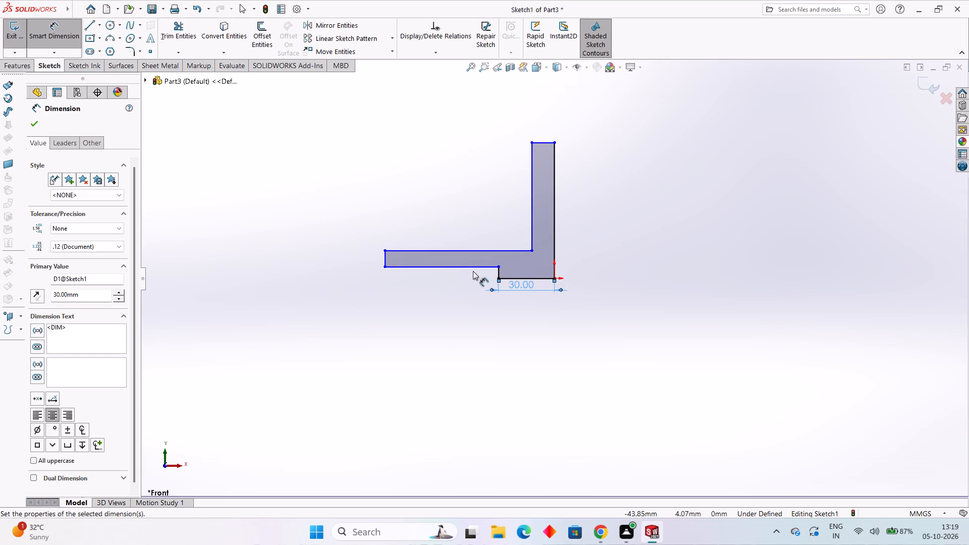
{"action": "left_click", "coordinate": [435, 269]}
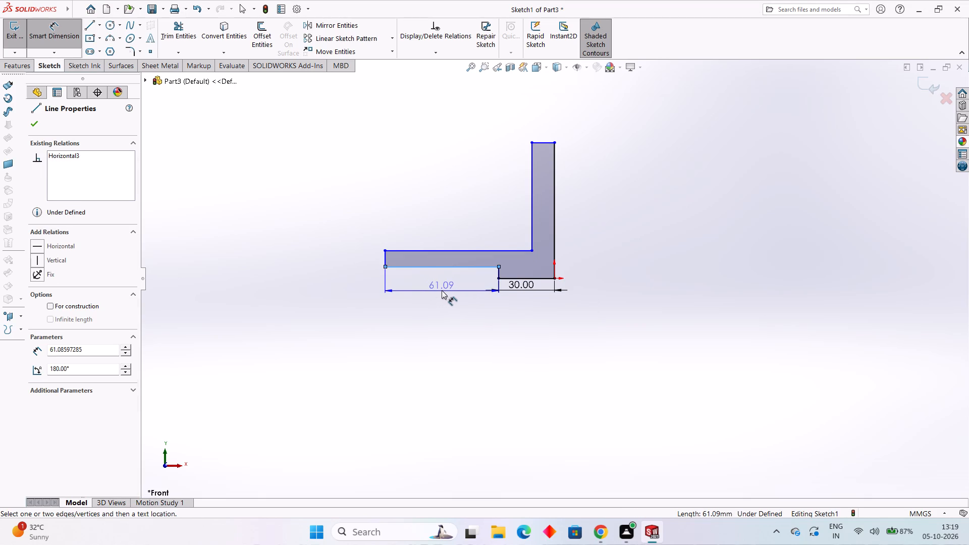
{"action": "left_click", "coordinate": [442, 290]}
{"action": "key", "text": "6"}
{"action": "key", "text": "5"}
{"action": "key", "text": "Return"}
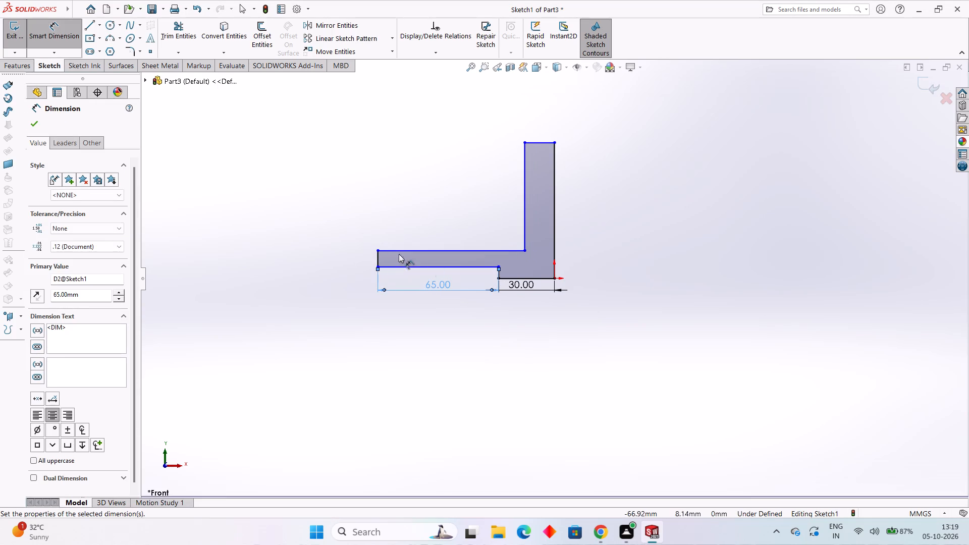
Dimension the horizontal arm's end edge at 8 mm and the short vertical step edge below the arm at 8 mm.
{"action": "left_click", "coordinate": [375, 256]}
{"action": "left_click", "coordinate": [355, 257]}
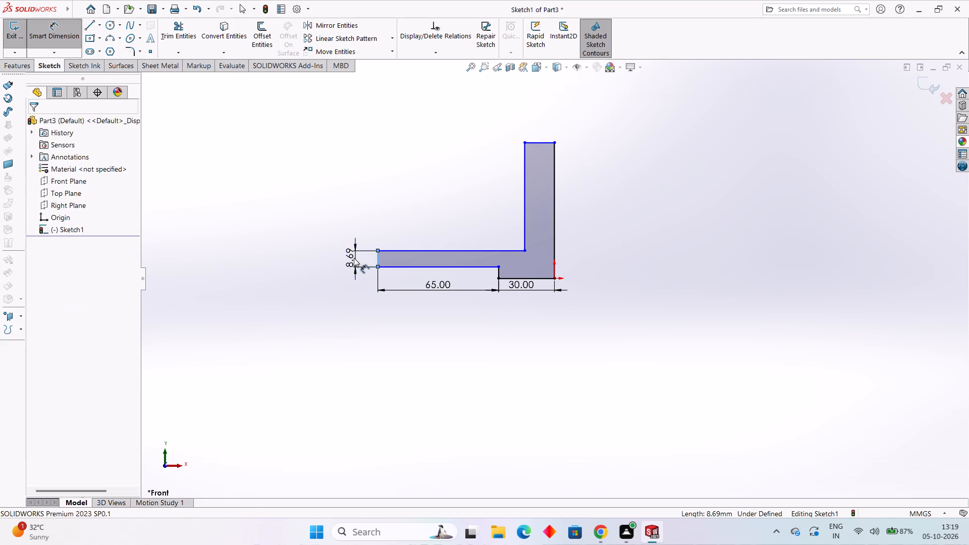
{"action": "key", "text": "8"}
{"action": "key", "text": "Return"}
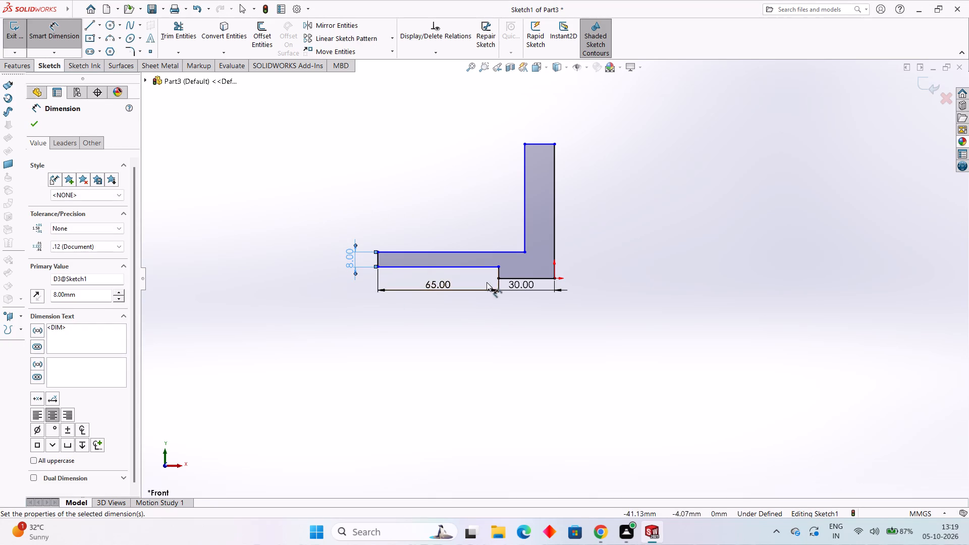
{"action": "left_click", "coordinate": [501, 273]}
{"action": "left_click", "coordinate": [481, 276]}
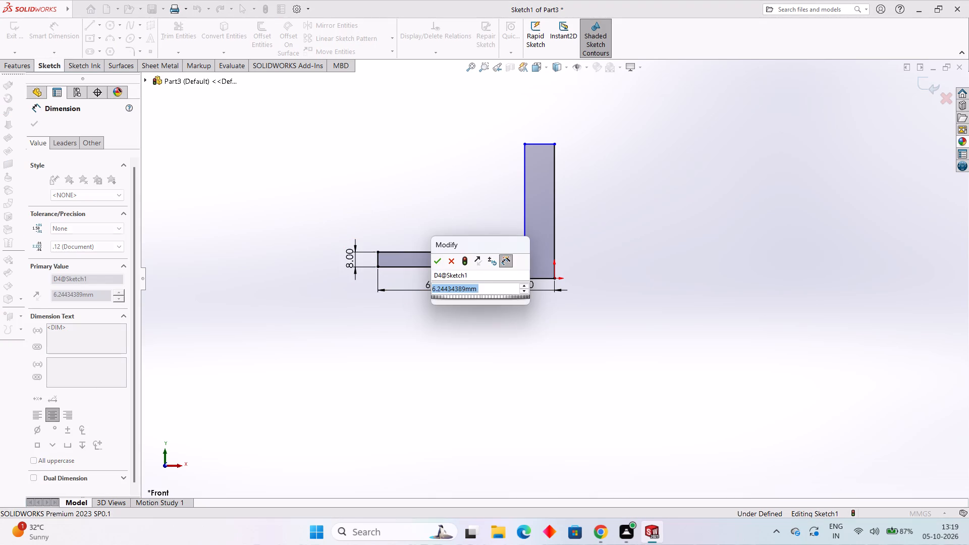
{"action": "key", "text": "8"}
{"action": "key", "text": "Return"}
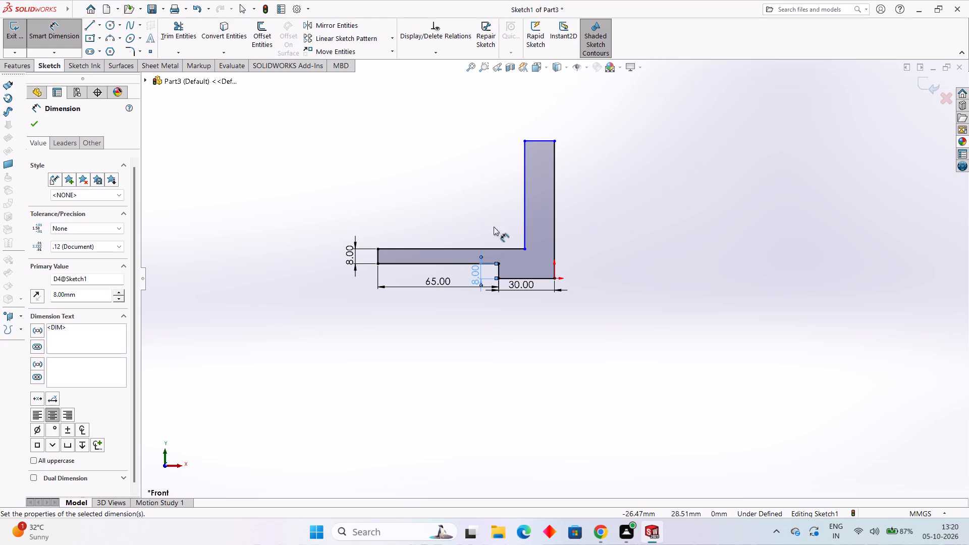
Dimension the outer vertical edge of the upright leg at 65 mm.
{"action": "left_click", "coordinate": [553, 203]}
{"action": "left_click", "coordinate": [573, 201]}
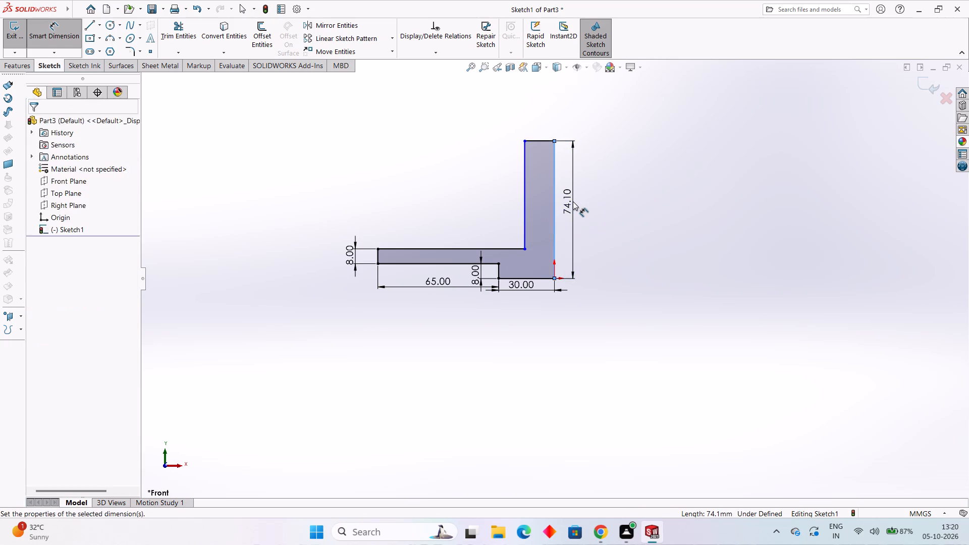
{"action": "type", "text": "65"}
{"action": "key", "text": "Return"}
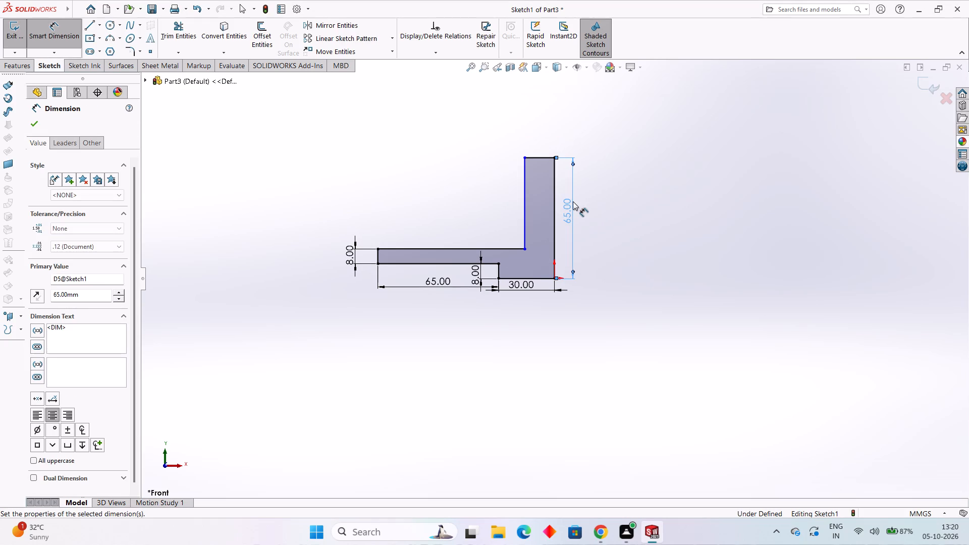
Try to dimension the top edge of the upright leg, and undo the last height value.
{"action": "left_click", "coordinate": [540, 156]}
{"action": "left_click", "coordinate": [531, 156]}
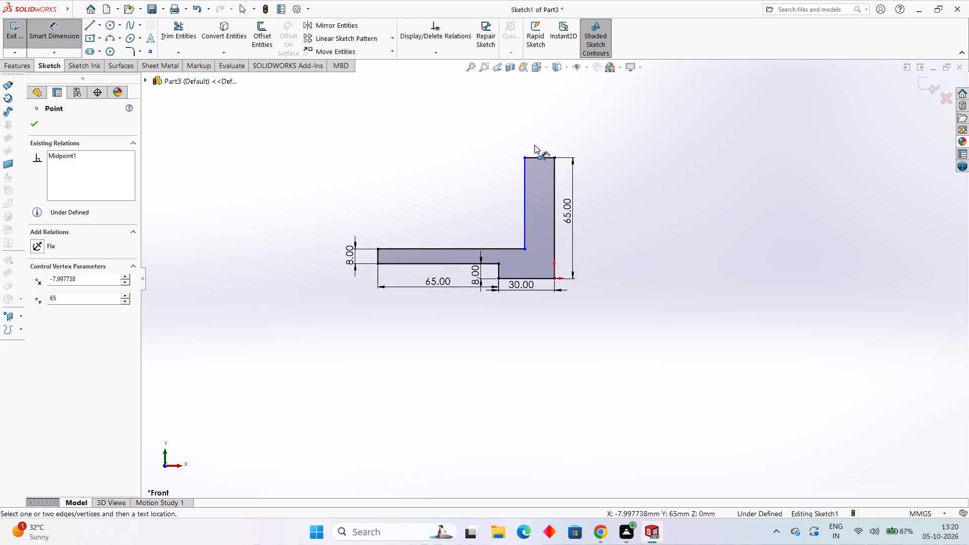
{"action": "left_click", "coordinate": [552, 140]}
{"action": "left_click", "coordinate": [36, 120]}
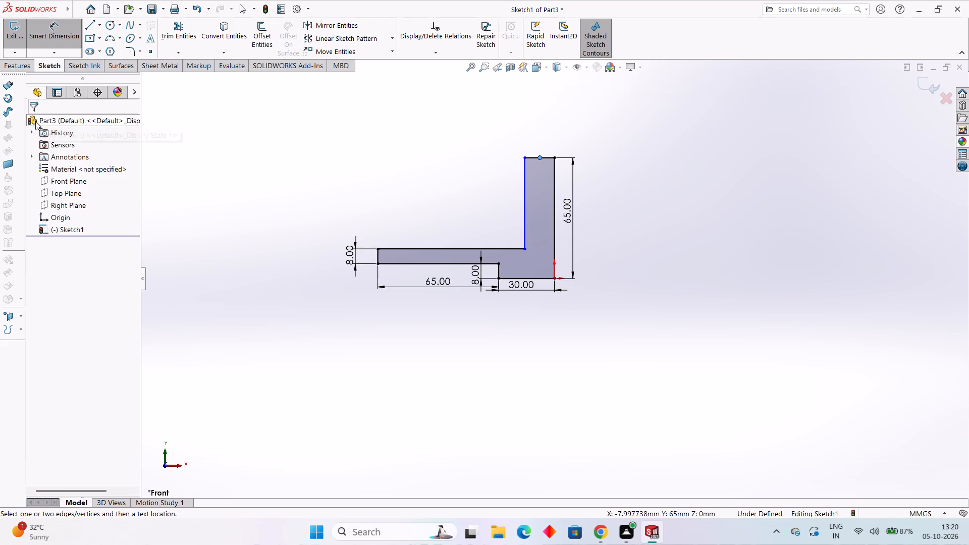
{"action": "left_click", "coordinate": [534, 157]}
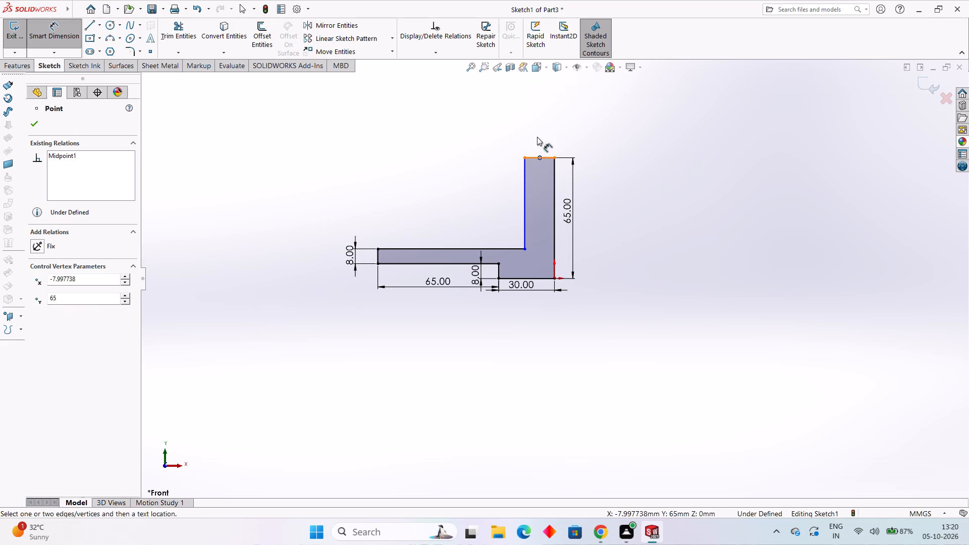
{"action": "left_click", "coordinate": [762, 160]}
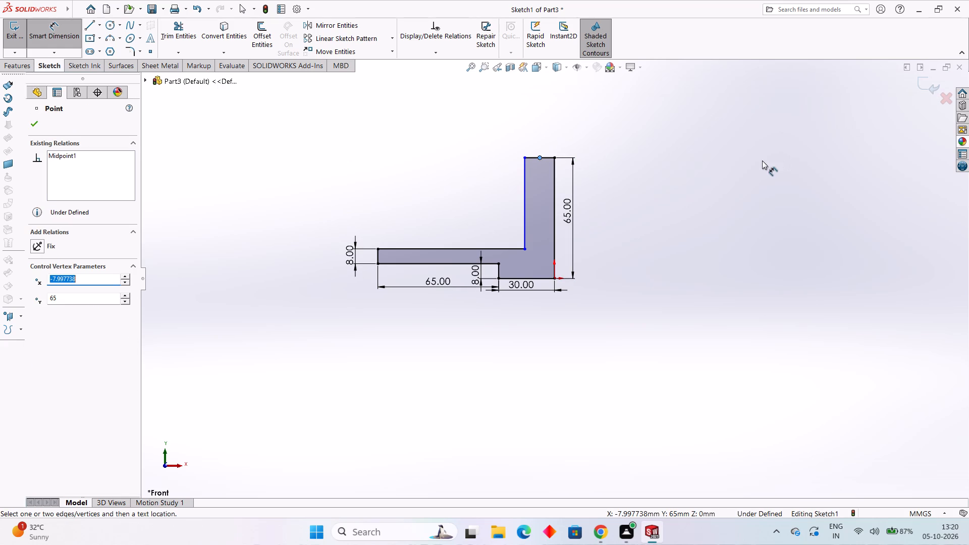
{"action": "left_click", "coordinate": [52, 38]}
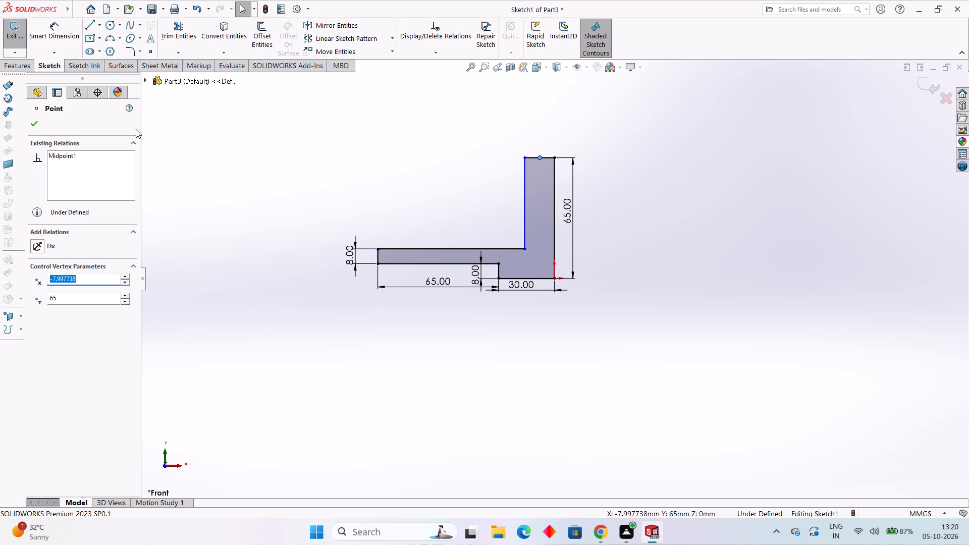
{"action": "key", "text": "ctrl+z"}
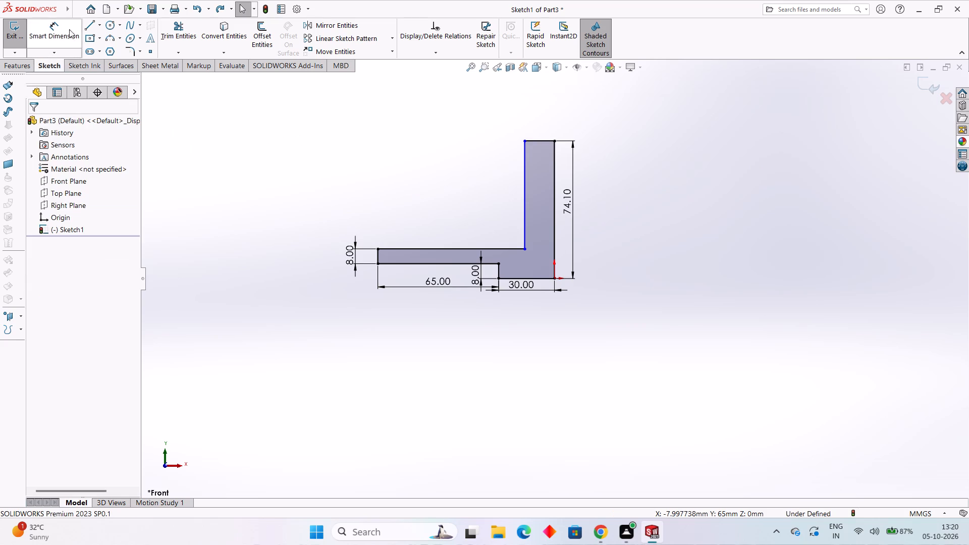
Set the outer vertical edge's dimension to 65 mm and dimension the upright leg's top edge at 15 mm.
{"action": "left_click", "coordinate": [48, 22]}
{"action": "double_click", "coordinate": [568, 195]}
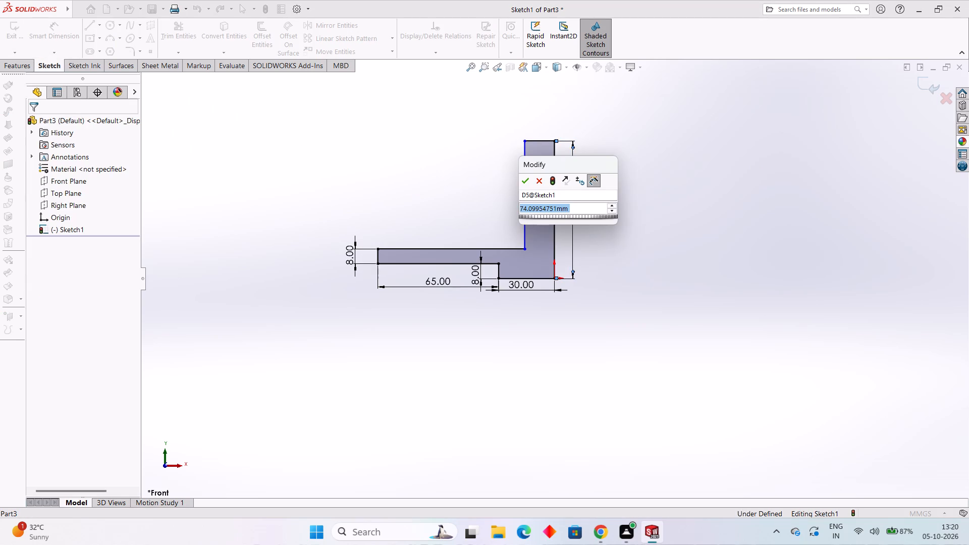
{"action": "type", "text": "65"}
{"action": "key", "text": "Return"}
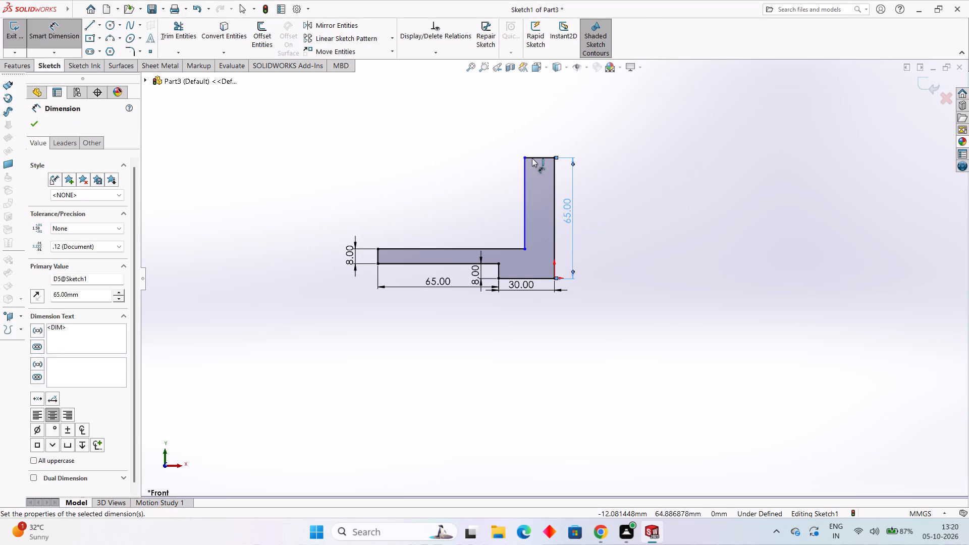
{"action": "left_click", "coordinate": [532, 158]}
{"action": "left_click", "coordinate": [533, 147]}
{"action": "type", "text": "15"}
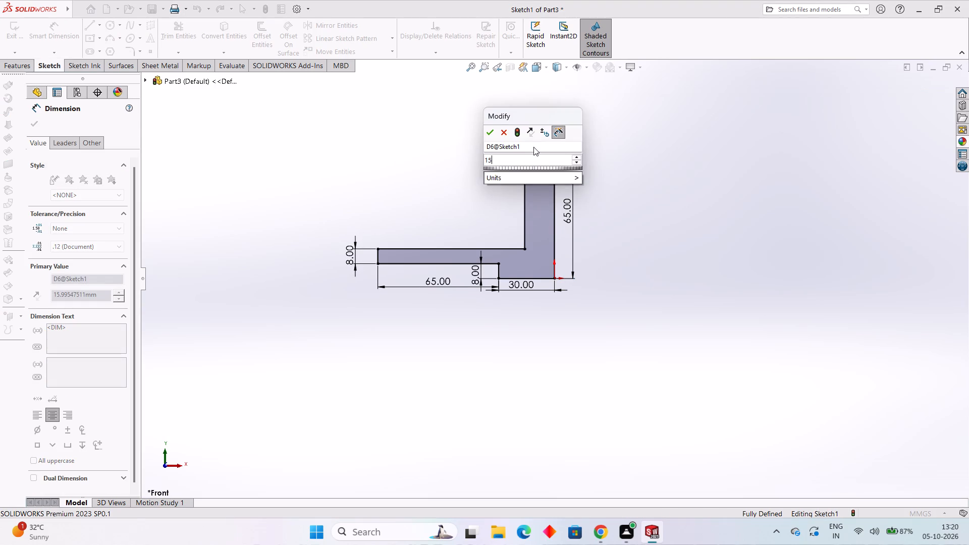
{"action": "key", "text": "Return"}
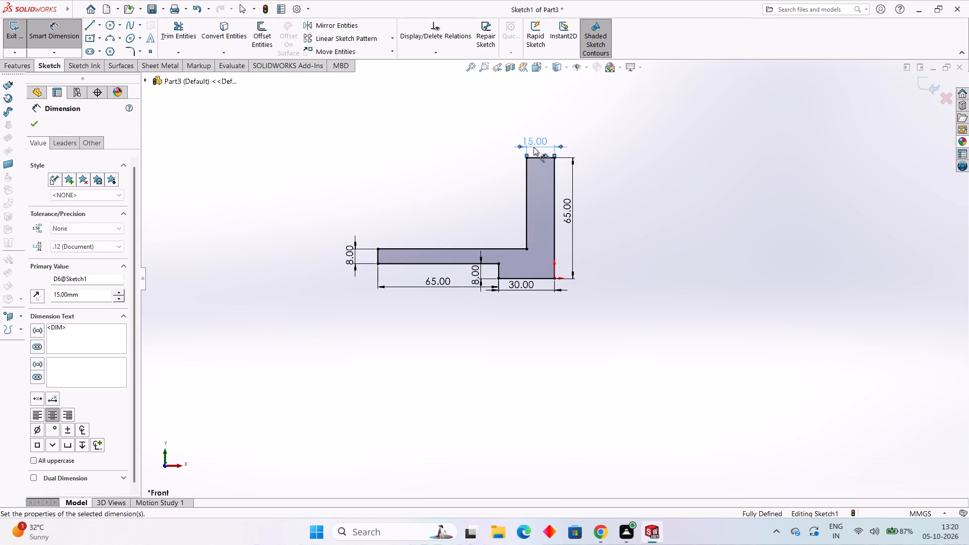
Extrude the dimensioned L-shaped profile as a solid boss with a blind depth of 50 mm.
{"action": "left_click", "coordinate": [13, 66]}
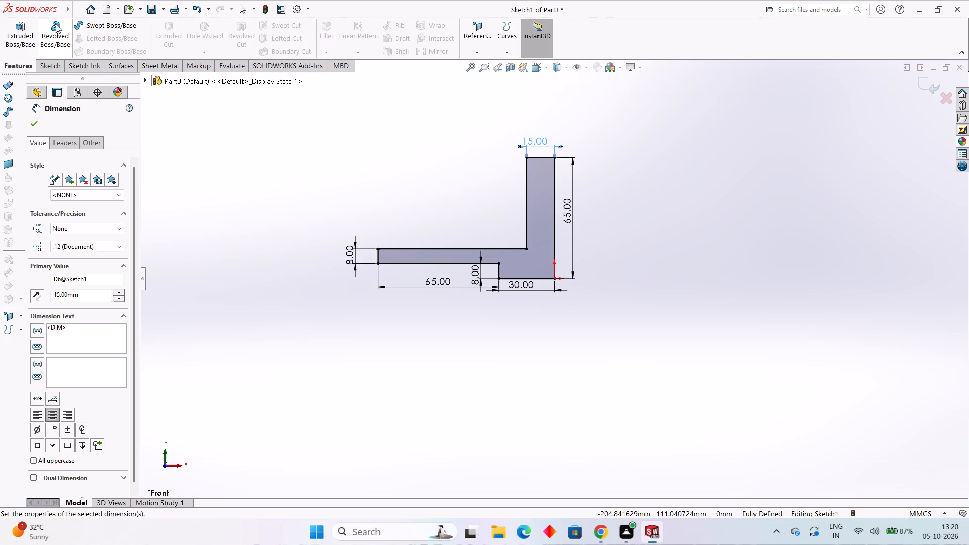
{"action": "left_click", "coordinate": [19, 34]}
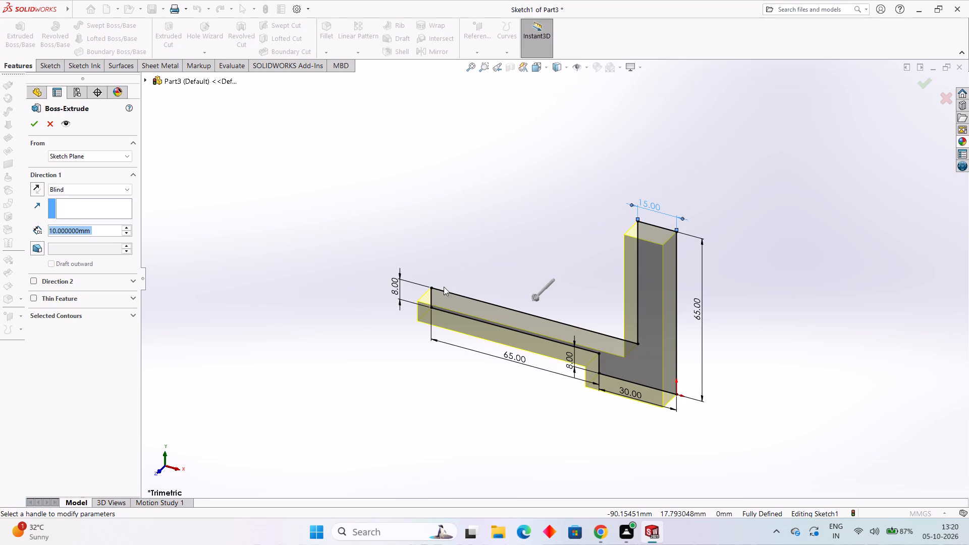
{"action": "type", "text": "50"}
{"action": "key", "text": "Return"}
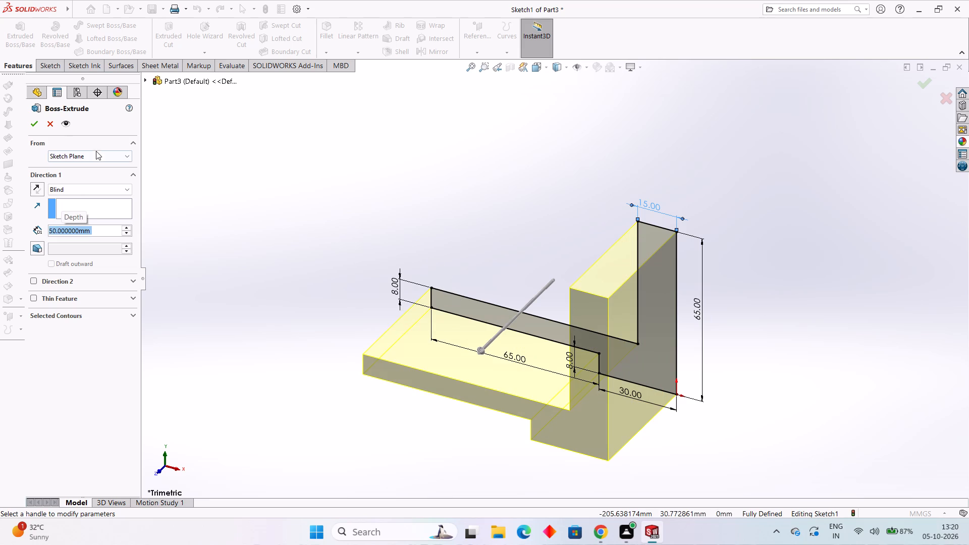
{"action": "left_click", "coordinate": [34, 123]}
Open a new sketch on the top face of the horizontal arm.
{"action": "middle_click_drag", "start_coordinate": [521, 284], "coordinate": [575, 255]}
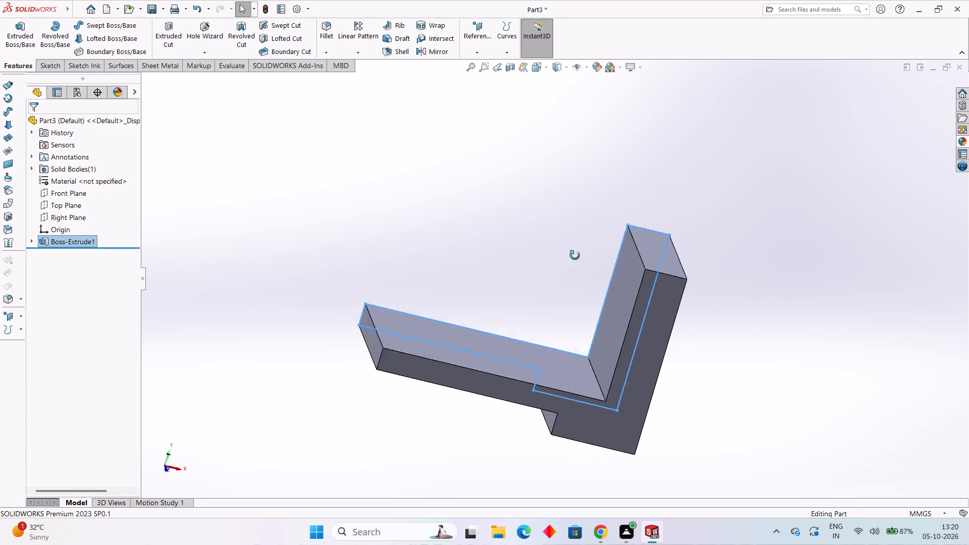
{"action": "middle_click_drag", "start_coordinate": [575, 255], "coordinate": [726, 416]}
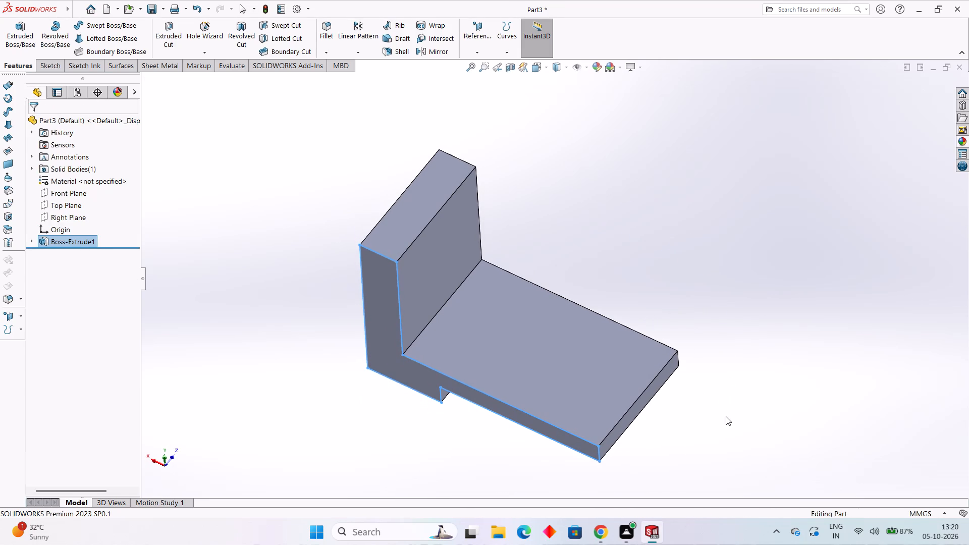
{"action": "left_click", "coordinate": [590, 359]}
{"action": "left_click", "coordinate": [637, 307]}
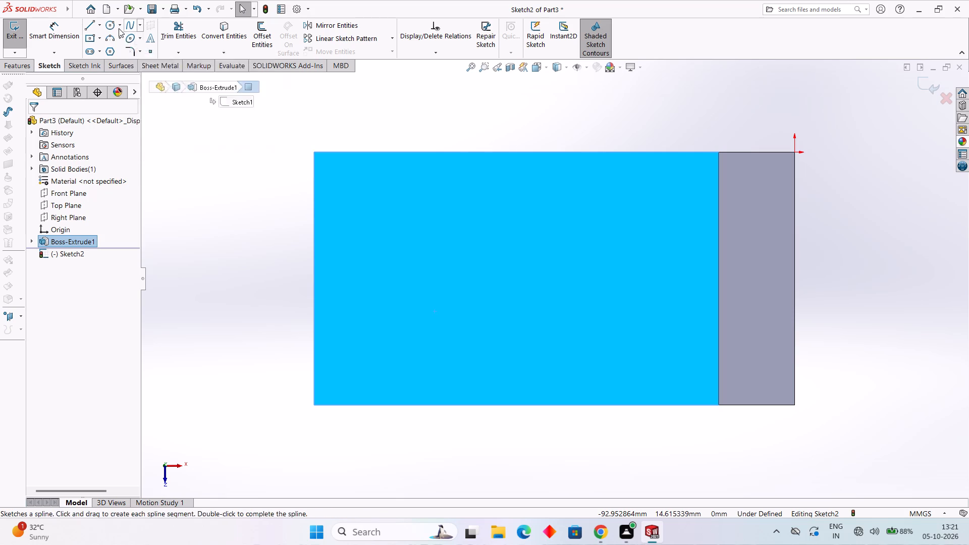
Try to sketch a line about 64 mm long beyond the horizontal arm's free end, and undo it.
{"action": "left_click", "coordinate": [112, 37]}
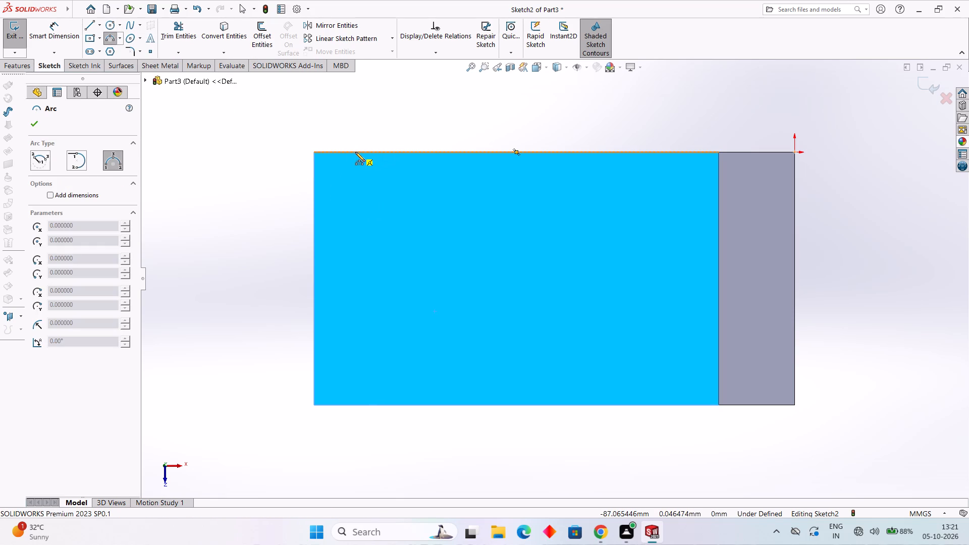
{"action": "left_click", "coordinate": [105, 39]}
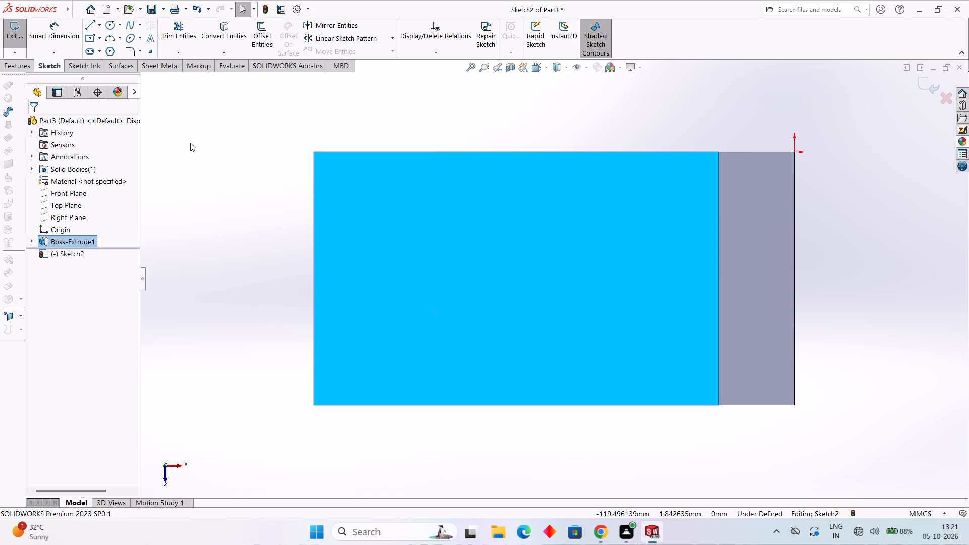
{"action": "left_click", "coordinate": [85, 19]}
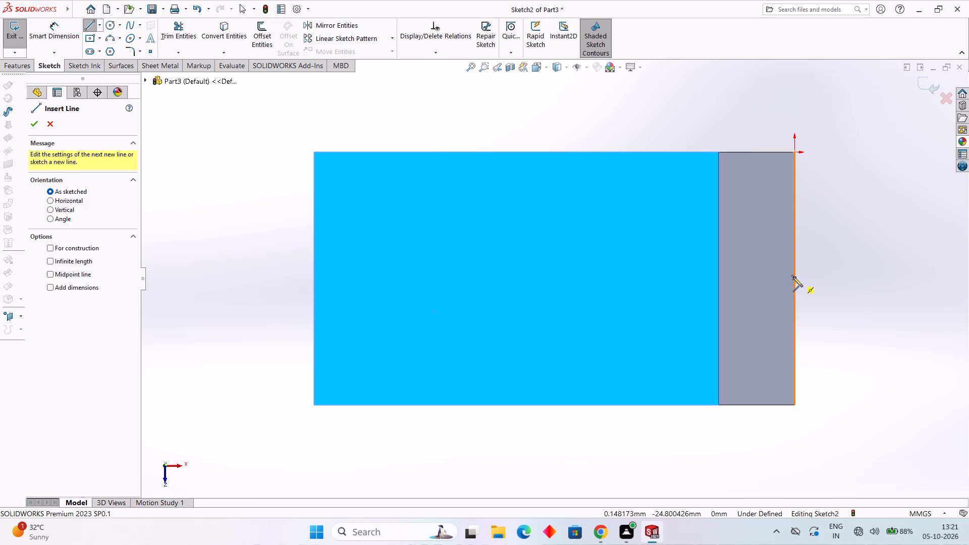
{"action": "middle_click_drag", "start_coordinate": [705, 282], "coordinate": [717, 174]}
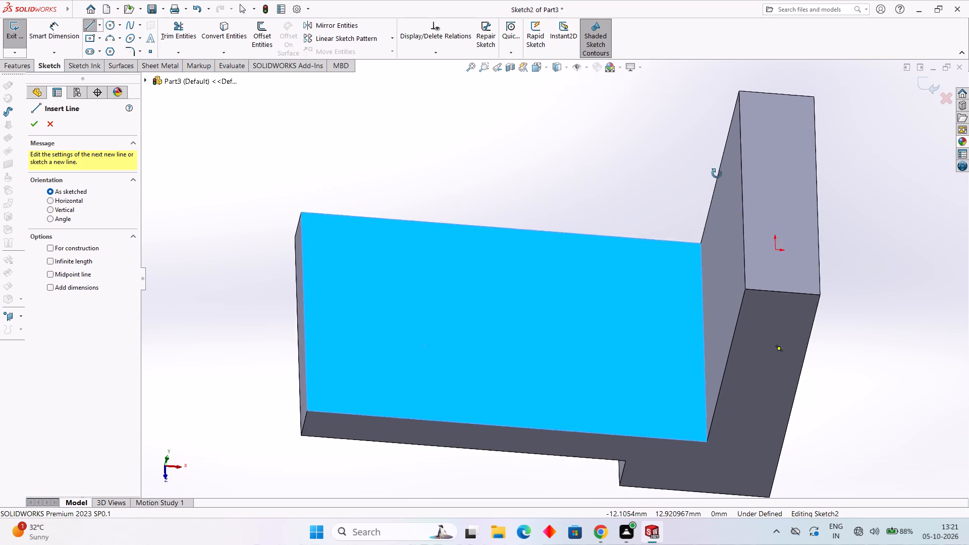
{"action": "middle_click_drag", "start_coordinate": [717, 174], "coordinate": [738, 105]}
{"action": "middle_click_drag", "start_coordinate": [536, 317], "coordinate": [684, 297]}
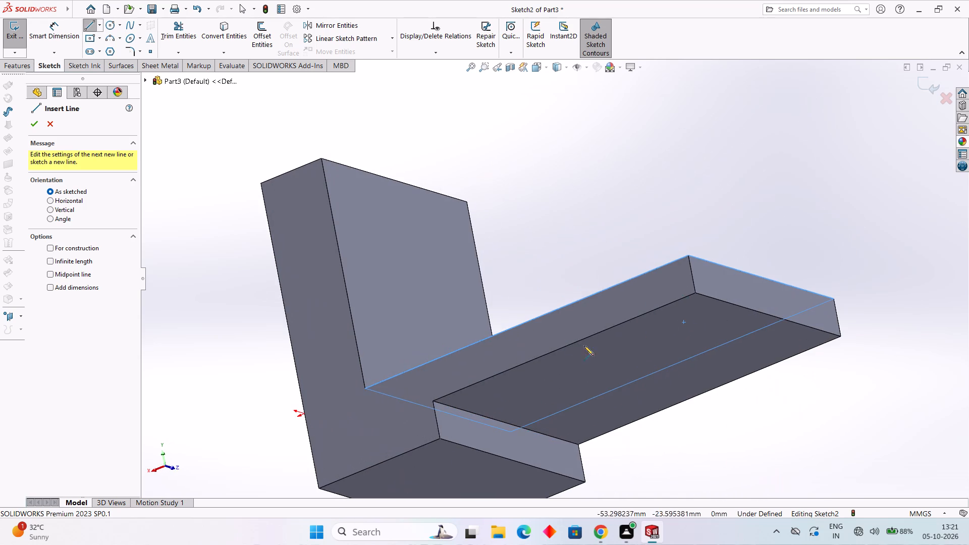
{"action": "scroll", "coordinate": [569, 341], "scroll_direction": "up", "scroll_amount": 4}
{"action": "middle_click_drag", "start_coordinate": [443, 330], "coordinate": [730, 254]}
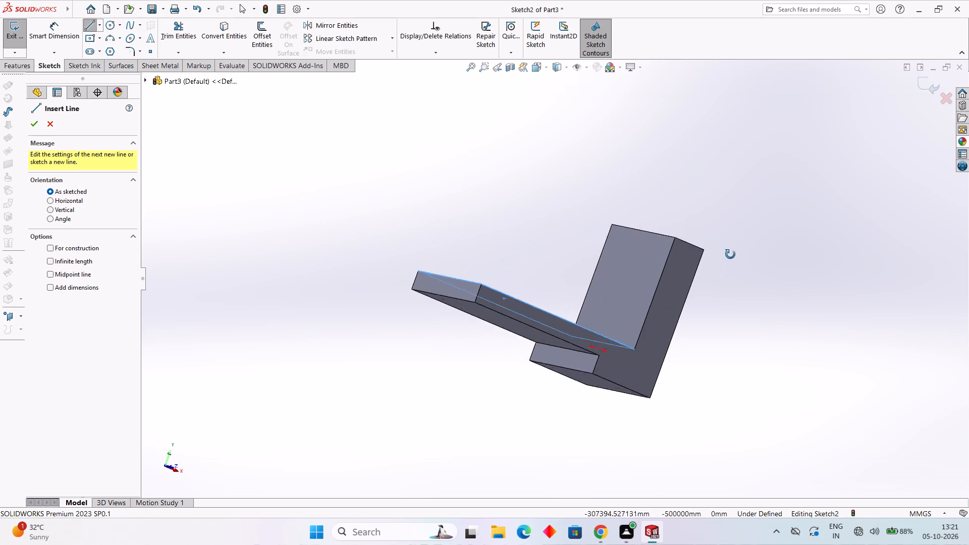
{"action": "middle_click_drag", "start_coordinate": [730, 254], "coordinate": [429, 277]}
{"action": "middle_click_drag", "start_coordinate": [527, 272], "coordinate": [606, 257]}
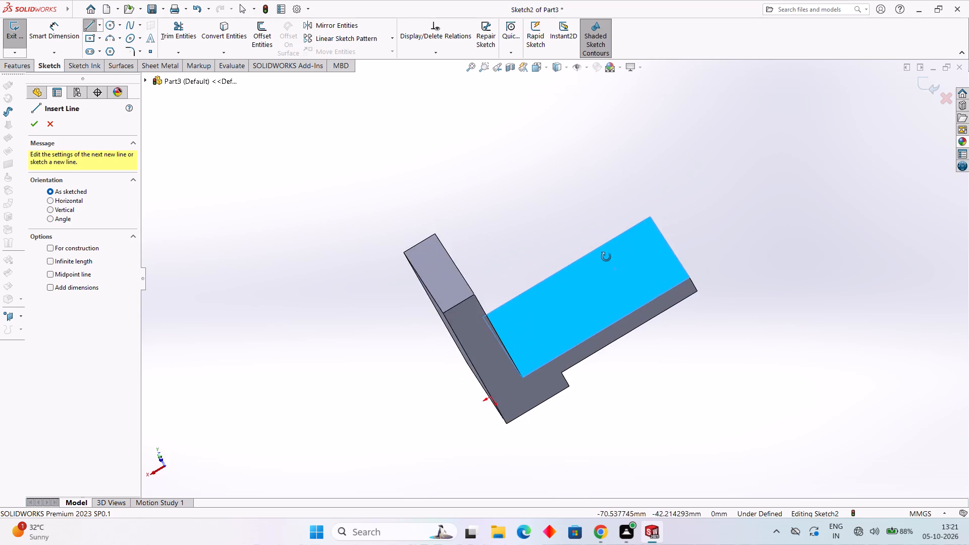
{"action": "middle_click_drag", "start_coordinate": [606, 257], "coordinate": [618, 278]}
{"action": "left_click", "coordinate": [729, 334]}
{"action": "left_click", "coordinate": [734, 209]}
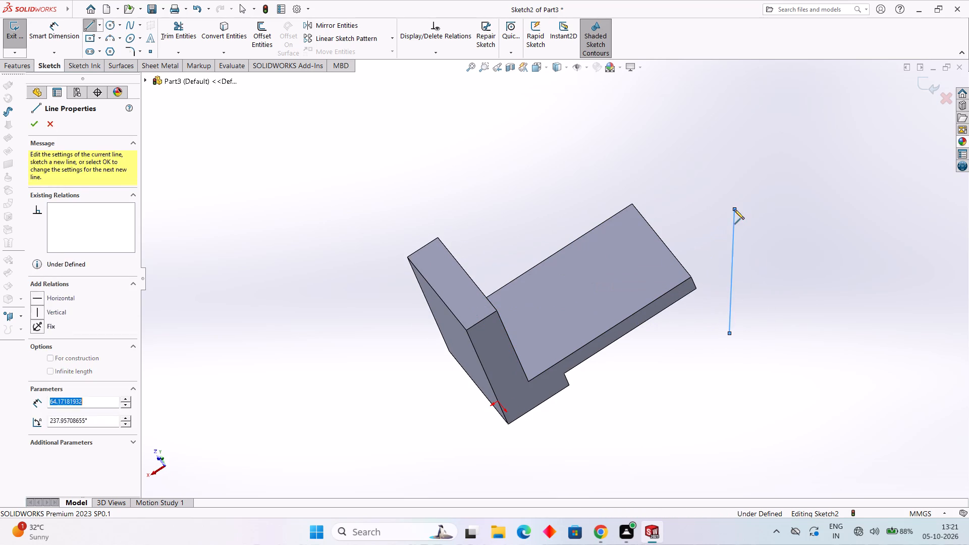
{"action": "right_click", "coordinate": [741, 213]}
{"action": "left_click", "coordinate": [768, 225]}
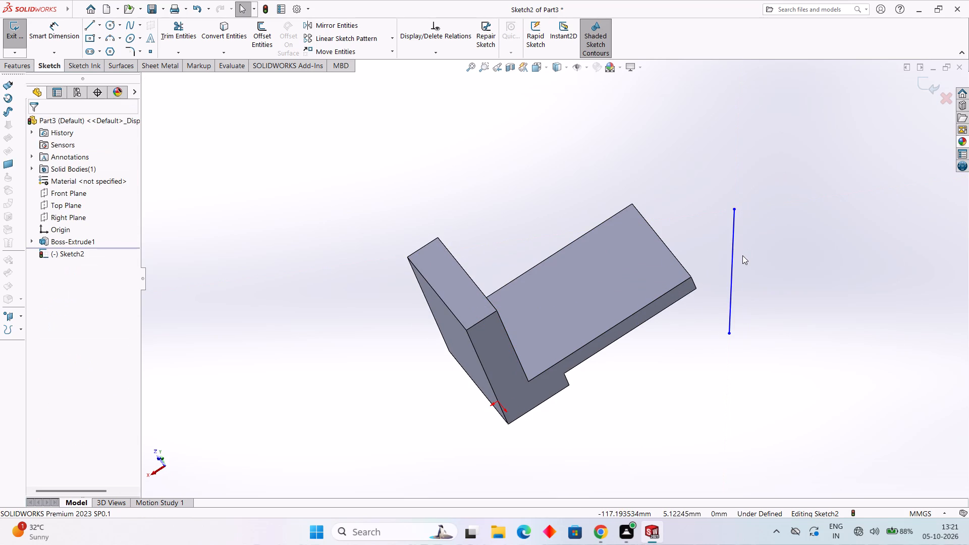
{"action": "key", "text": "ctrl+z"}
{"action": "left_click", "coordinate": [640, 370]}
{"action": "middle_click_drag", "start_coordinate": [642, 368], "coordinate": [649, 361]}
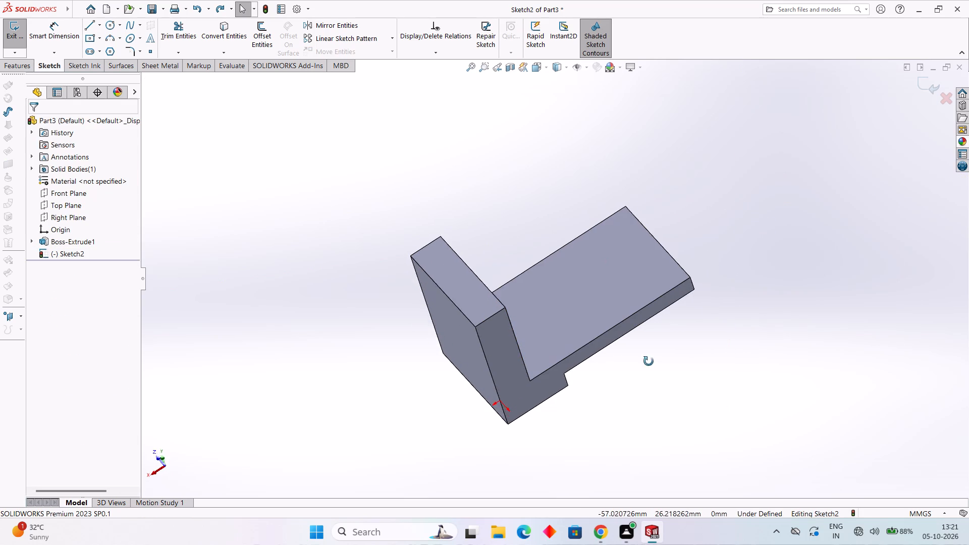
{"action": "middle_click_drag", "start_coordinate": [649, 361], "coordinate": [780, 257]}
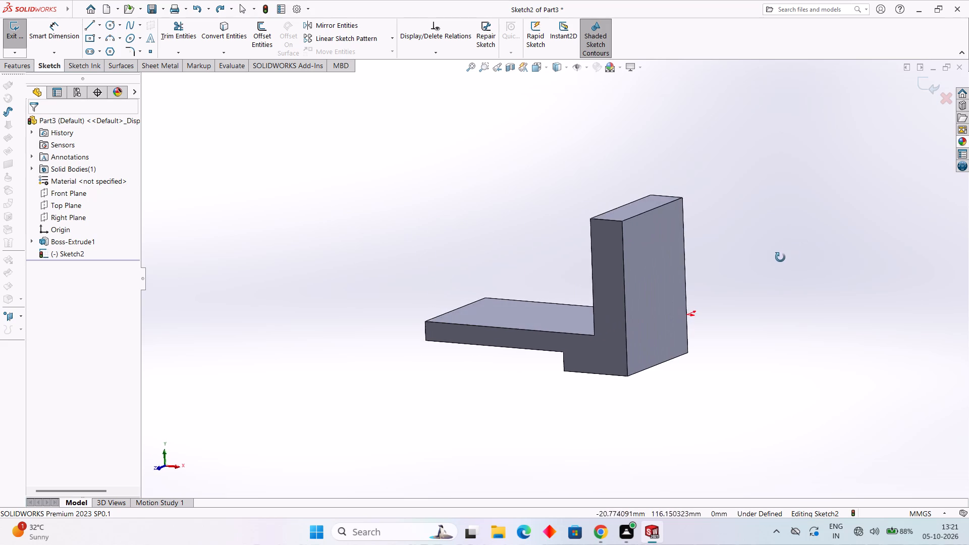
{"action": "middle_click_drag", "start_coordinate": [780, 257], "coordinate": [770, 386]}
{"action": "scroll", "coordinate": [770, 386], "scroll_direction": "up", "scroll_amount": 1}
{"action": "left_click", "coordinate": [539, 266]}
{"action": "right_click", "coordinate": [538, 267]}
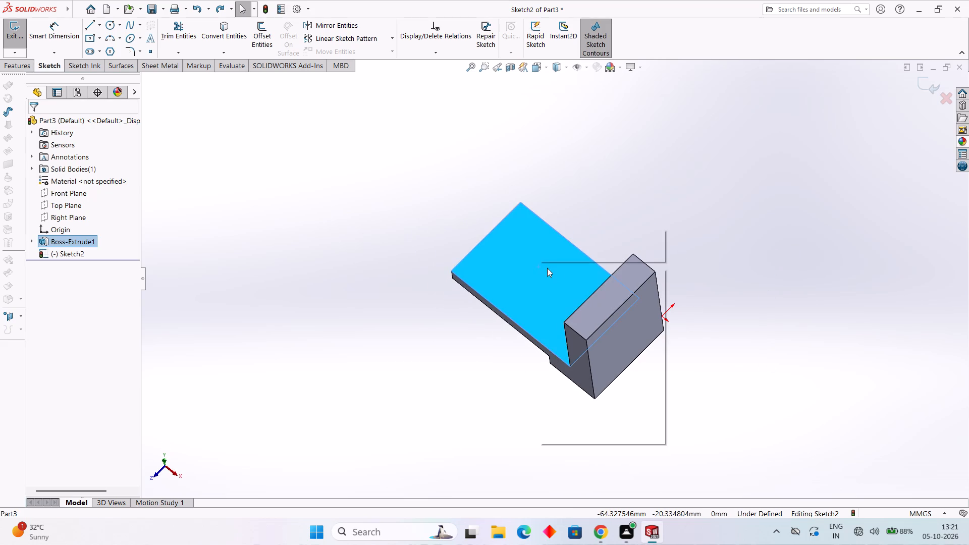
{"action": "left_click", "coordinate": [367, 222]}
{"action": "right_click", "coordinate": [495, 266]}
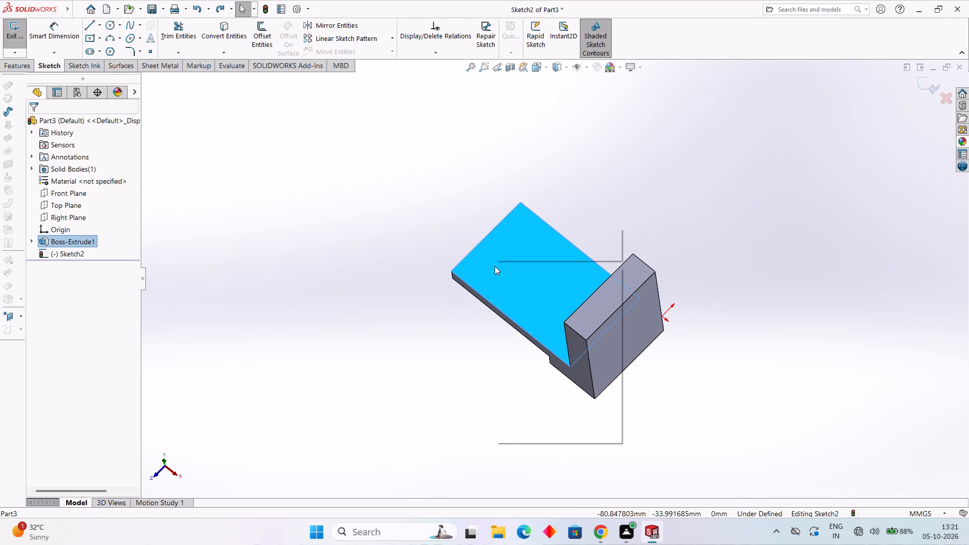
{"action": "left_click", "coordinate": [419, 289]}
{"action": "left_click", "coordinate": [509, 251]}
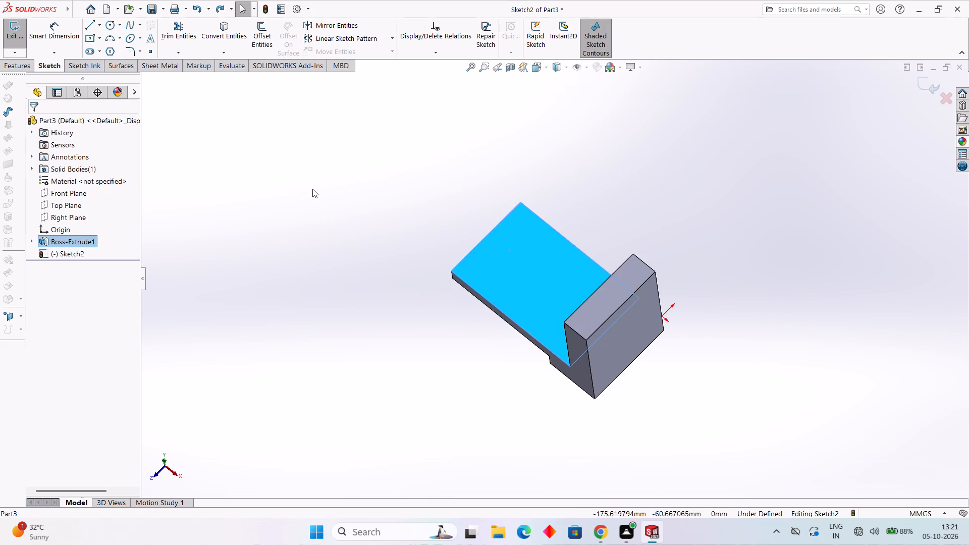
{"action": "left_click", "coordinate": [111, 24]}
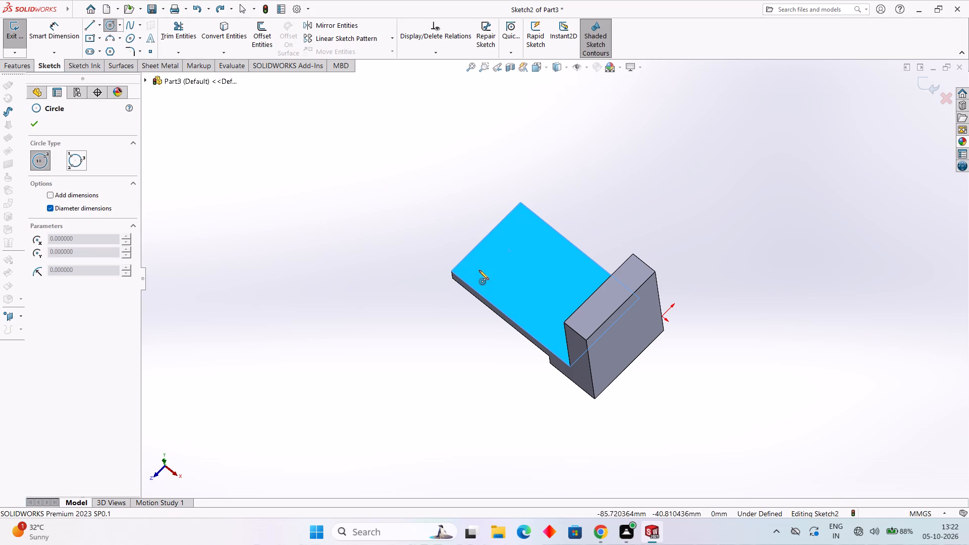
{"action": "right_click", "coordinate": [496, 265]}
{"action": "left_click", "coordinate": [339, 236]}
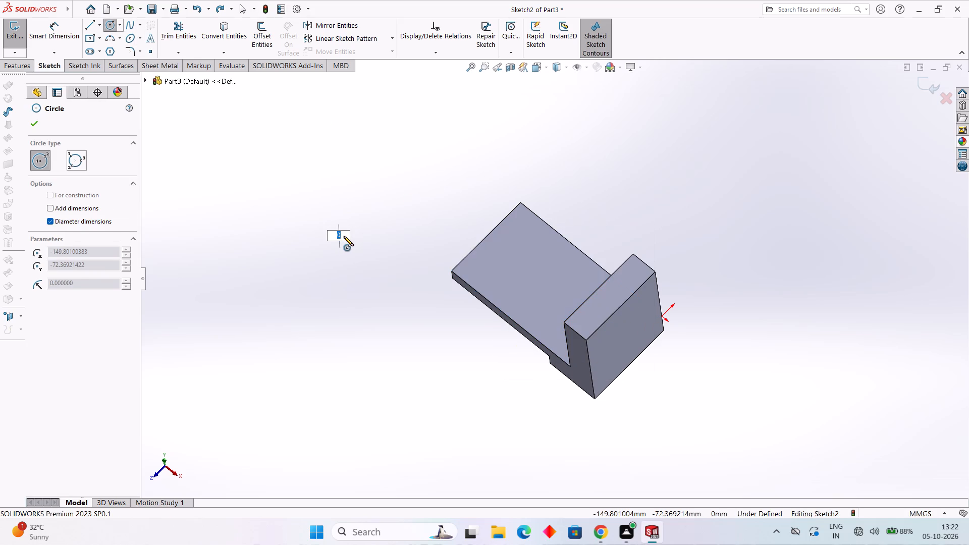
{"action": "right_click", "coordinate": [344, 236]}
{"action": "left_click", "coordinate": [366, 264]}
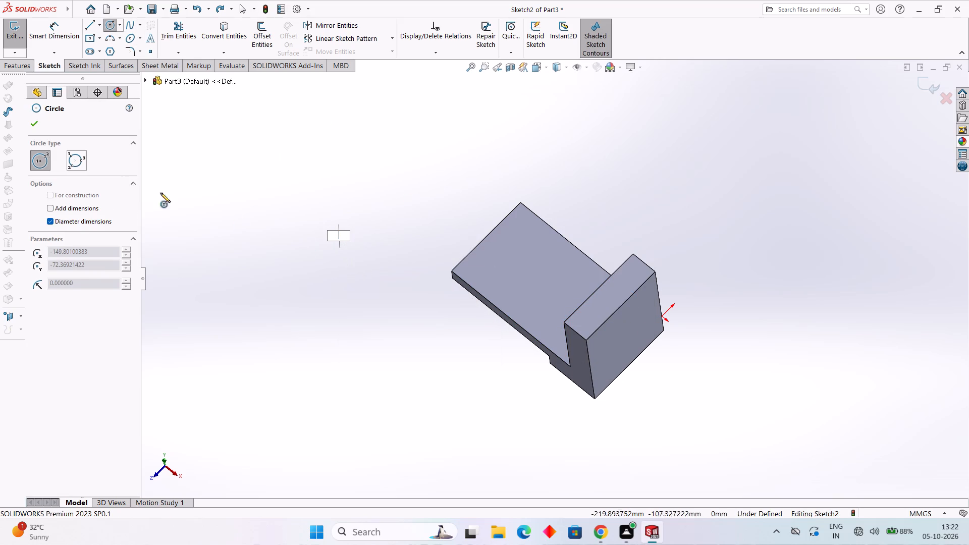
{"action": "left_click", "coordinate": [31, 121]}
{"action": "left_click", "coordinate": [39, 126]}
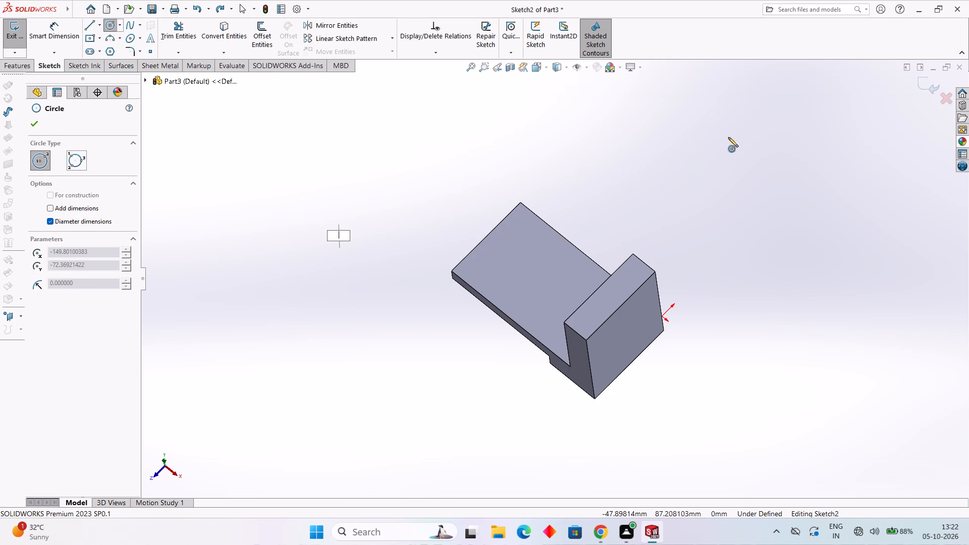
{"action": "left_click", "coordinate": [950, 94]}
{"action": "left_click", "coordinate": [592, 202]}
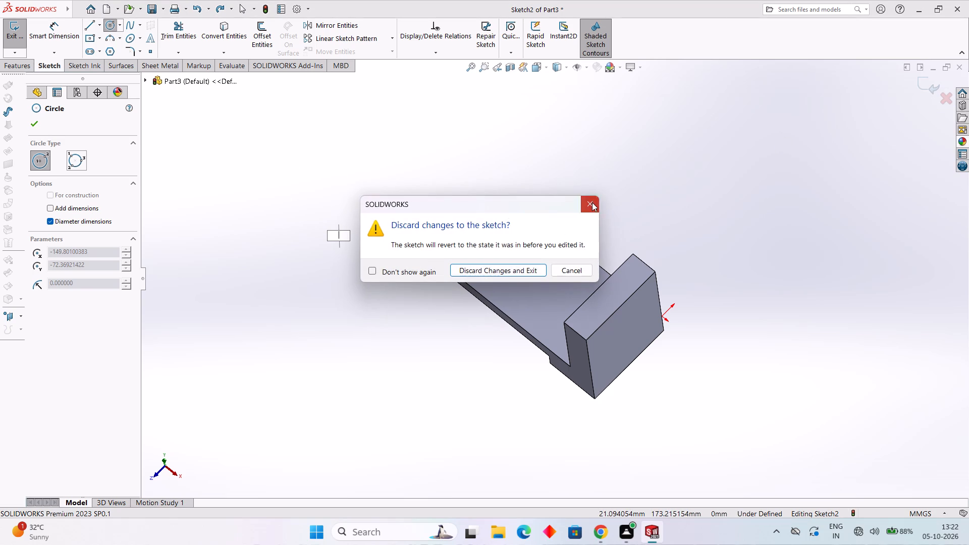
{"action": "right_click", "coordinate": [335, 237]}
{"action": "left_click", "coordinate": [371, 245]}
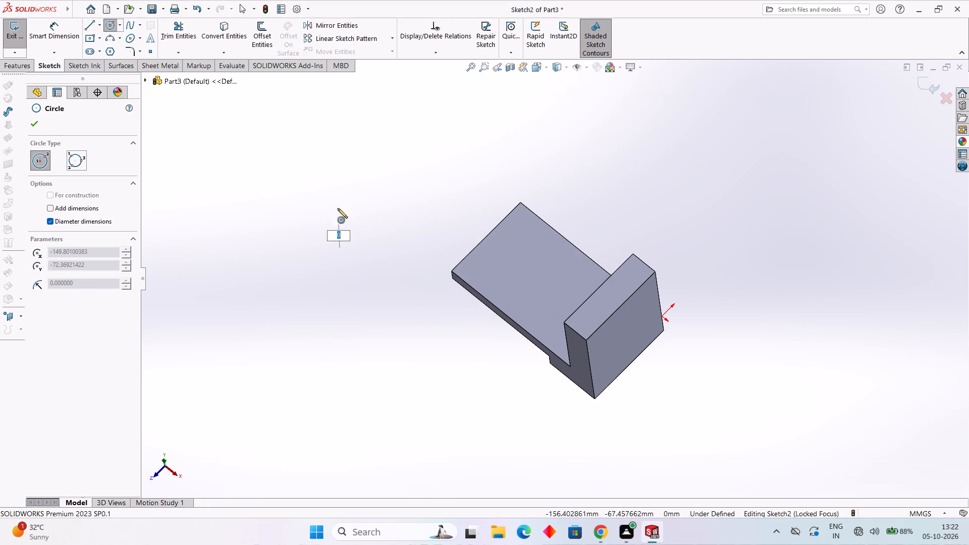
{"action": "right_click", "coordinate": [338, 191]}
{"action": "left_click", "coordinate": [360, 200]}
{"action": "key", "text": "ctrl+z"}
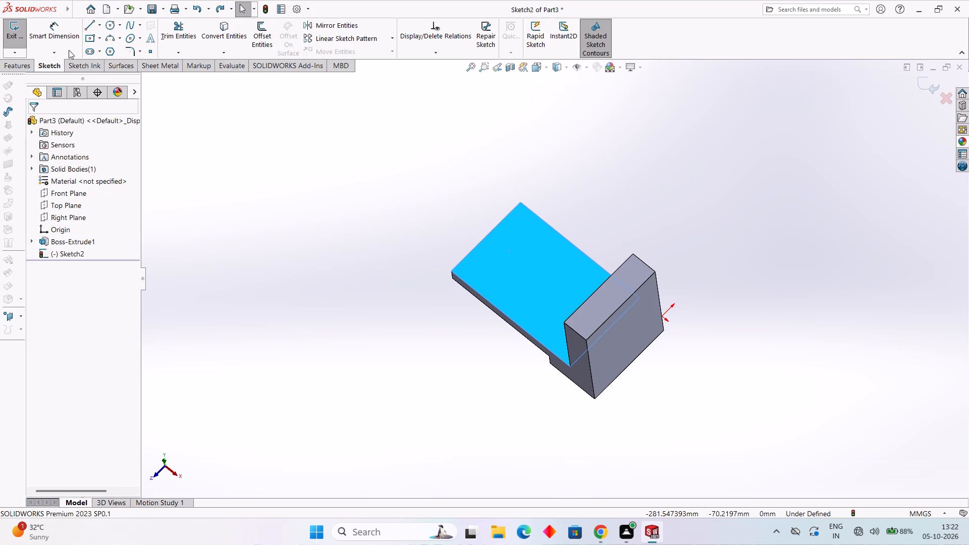
Orient the view normal to the extruded L-shaped feature.
{"action": "left_click", "coordinate": [514, 272]}
{"action": "right_click", "coordinate": [514, 272]}
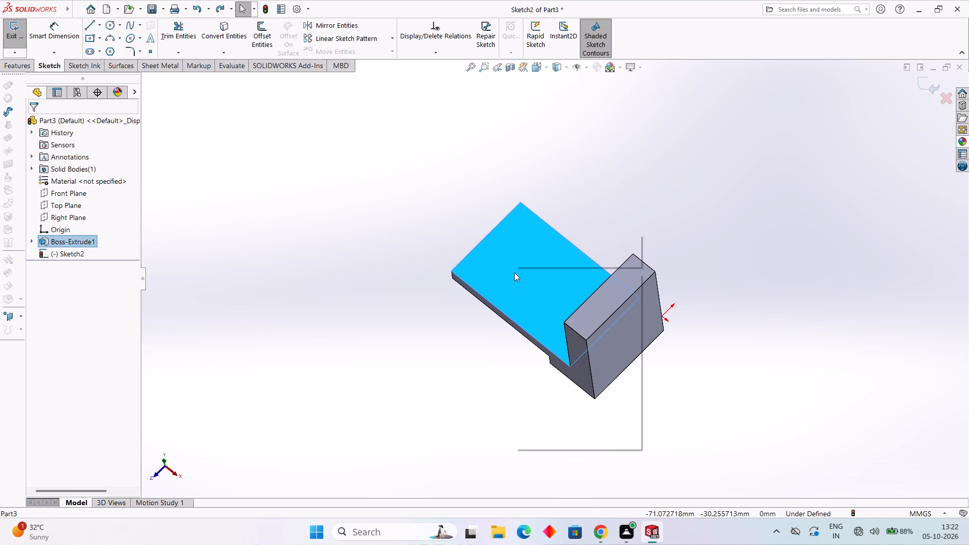
{"action": "left_click", "coordinate": [345, 233]}
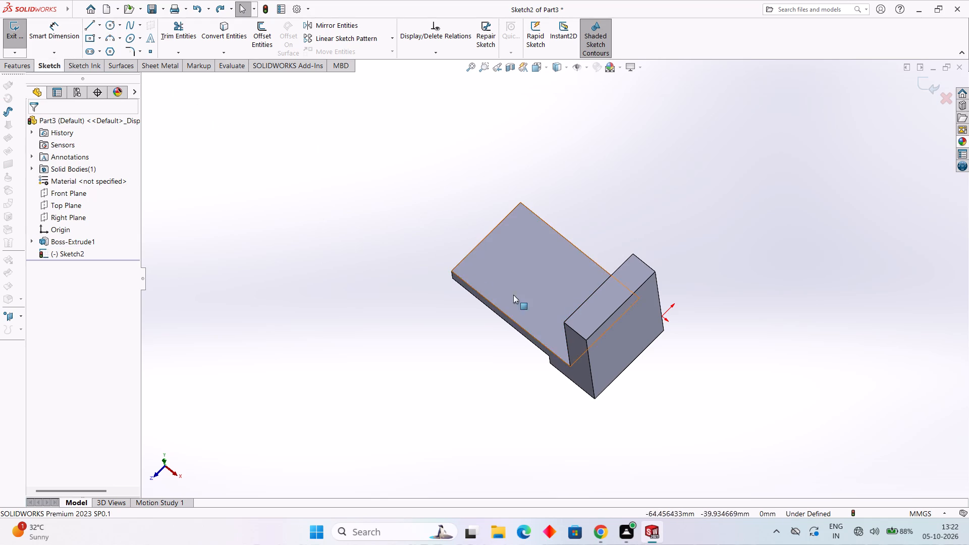
{"action": "right_click", "coordinate": [508, 256]}
{"action": "left_click", "coordinate": [332, 253]}
{"action": "left_click", "coordinate": [505, 271]}
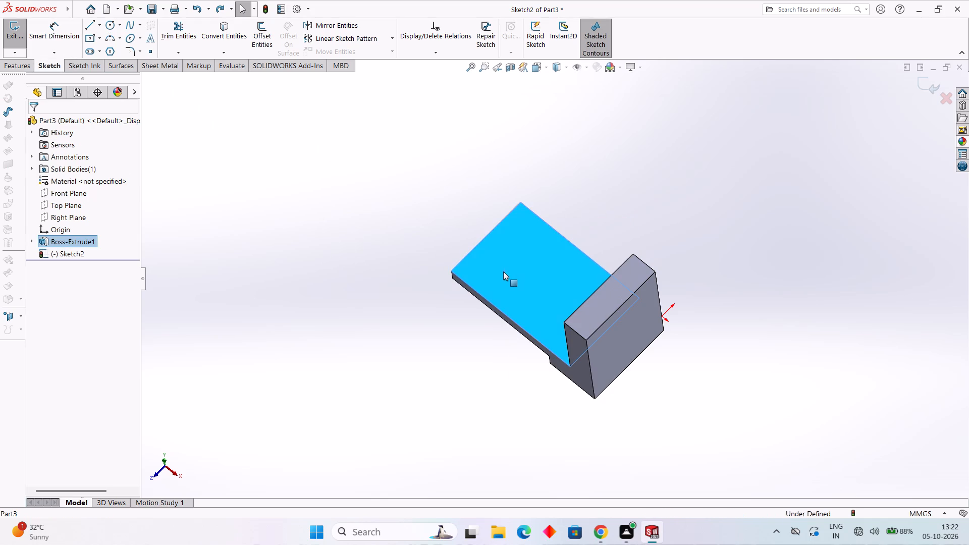
{"action": "right_click", "coordinate": [54, 240]}
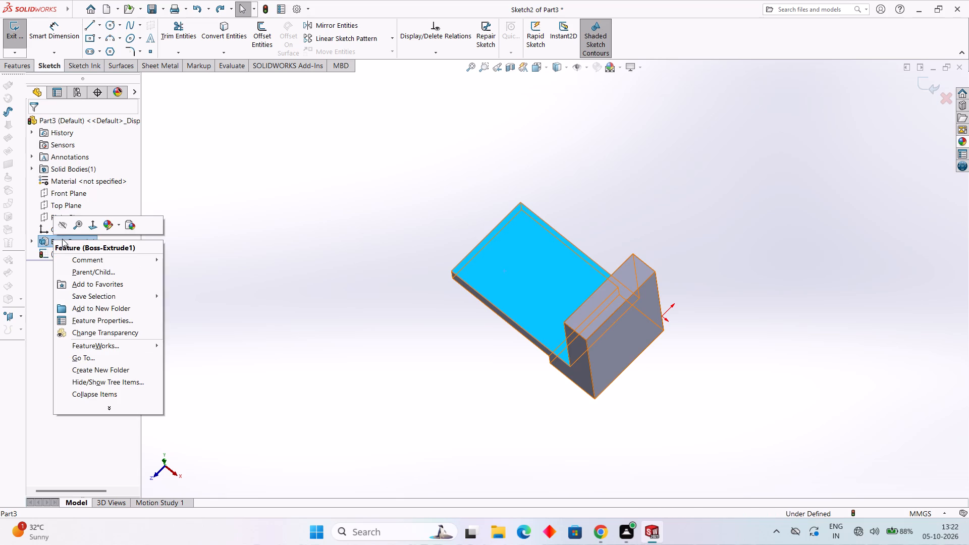
{"action": "left_click", "coordinate": [89, 227]}
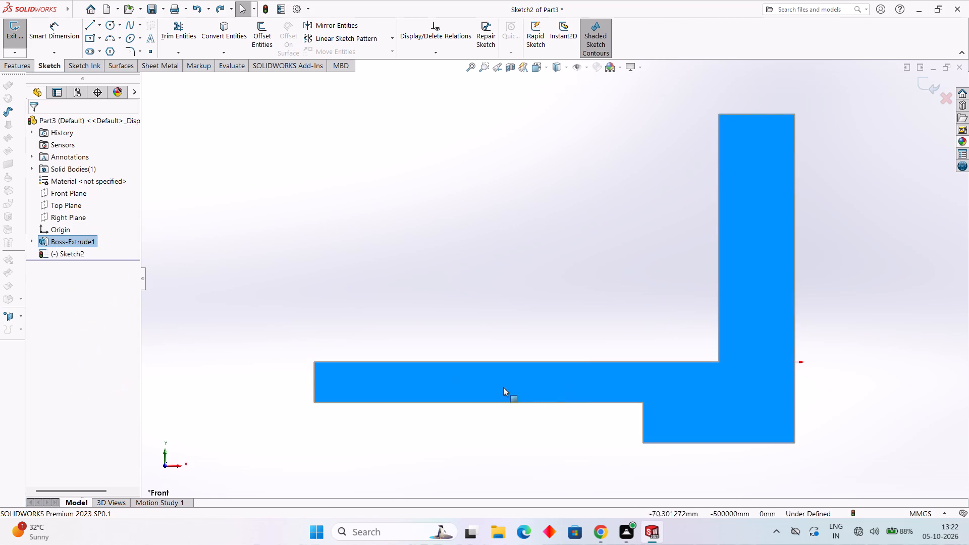
Sketch a circle about 15 mm in diameter on the horizontal arm's top face, near the free end.
{"action": "middle_click_drag", "start_coordinate": [600, 304], "coordinate": [686, 423]}
{"action": "left_click", "coordinate": [938, 353]}
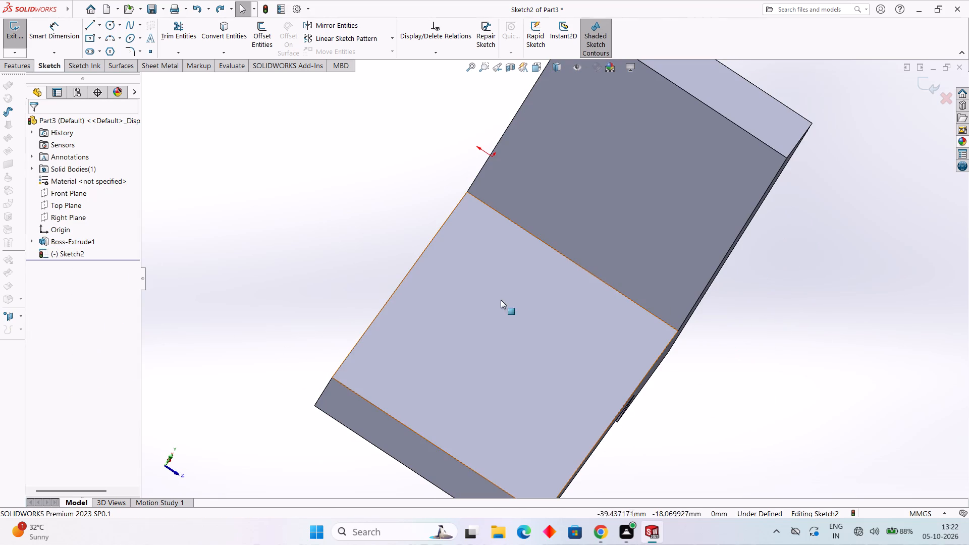
{"action": "left_click", "coordinate": [447, 345]}
{"action": "right_click", "coordinate": [447, 345]}
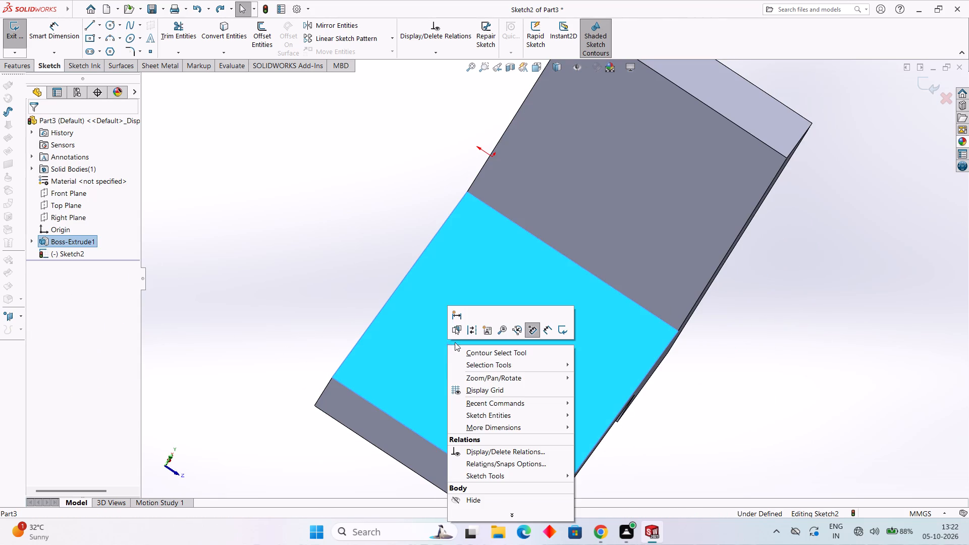
{"action": "left_click", "coordinate": [318, 301]}
{"action": "left_click", "coordinate": [64, 259]}
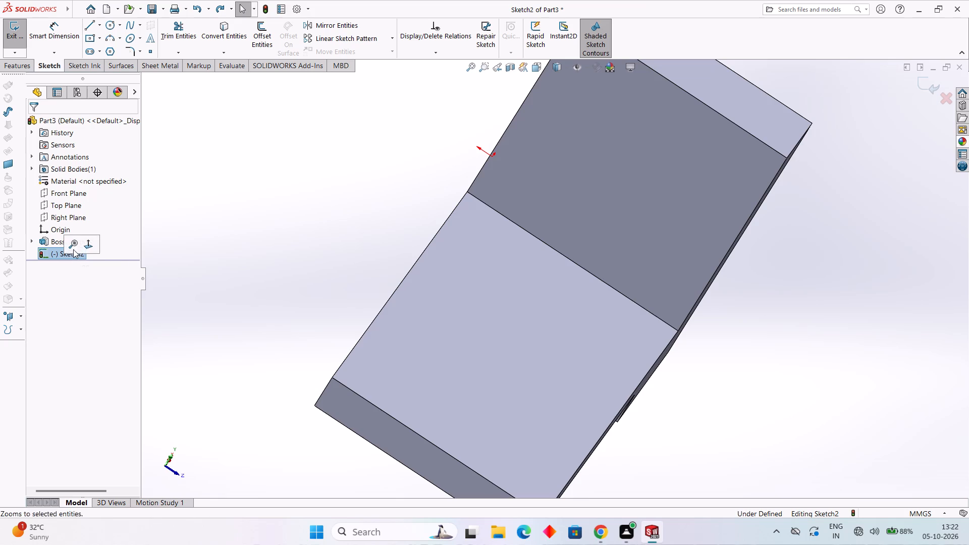
{"action": "left_click", "coordinate": [82, 244]}
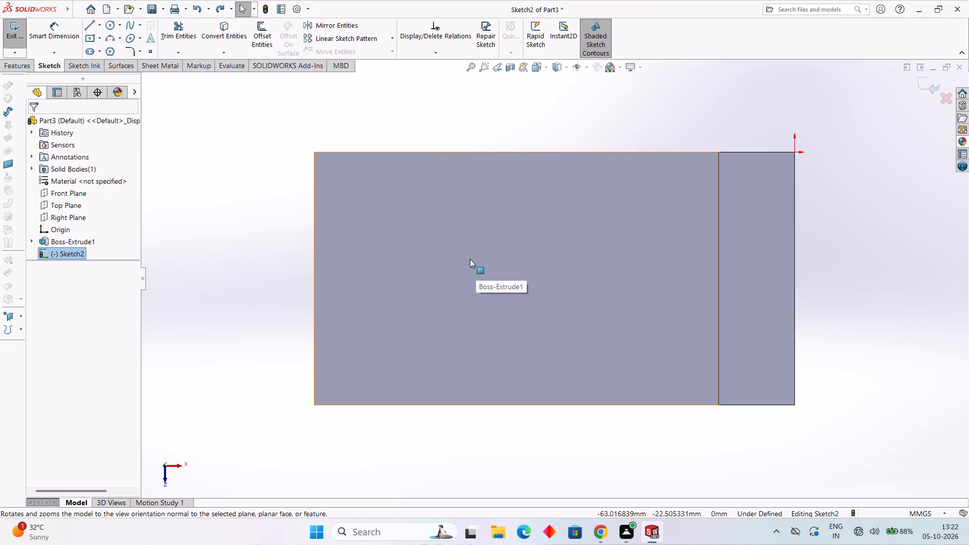
{"action": "left_click", "coordinate": [106, 24]}
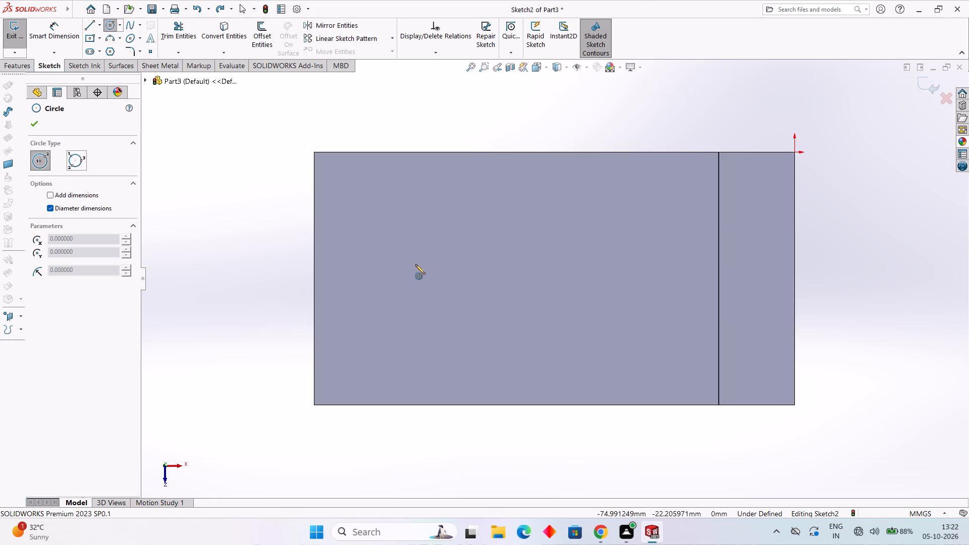
{"action": "left_click", "coordinate": [402, 277]}
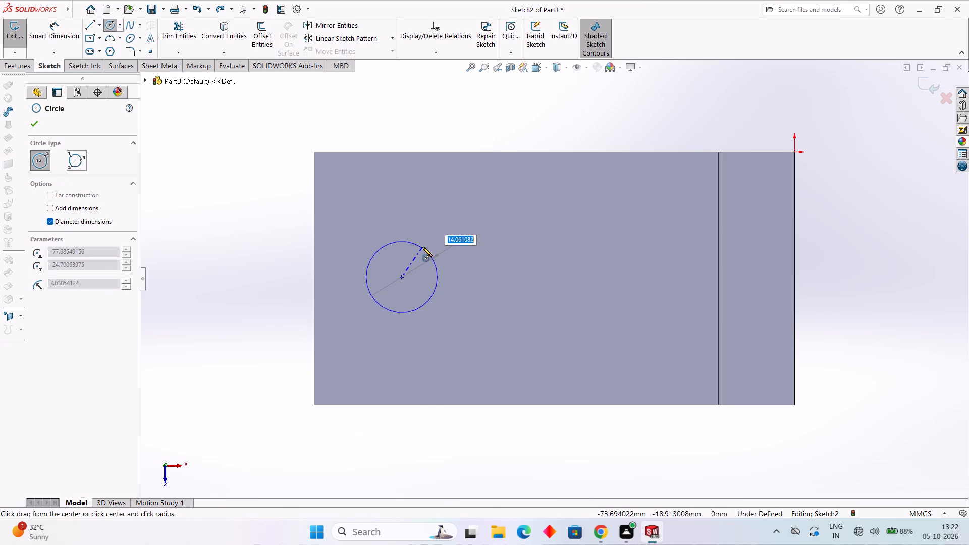
{"action": "left_click", "coordinate": [422, 246]}
Dimension the circle's diameter and set it to 20 mm.
{"action": "left_click", "coordinate": [76, 31]}
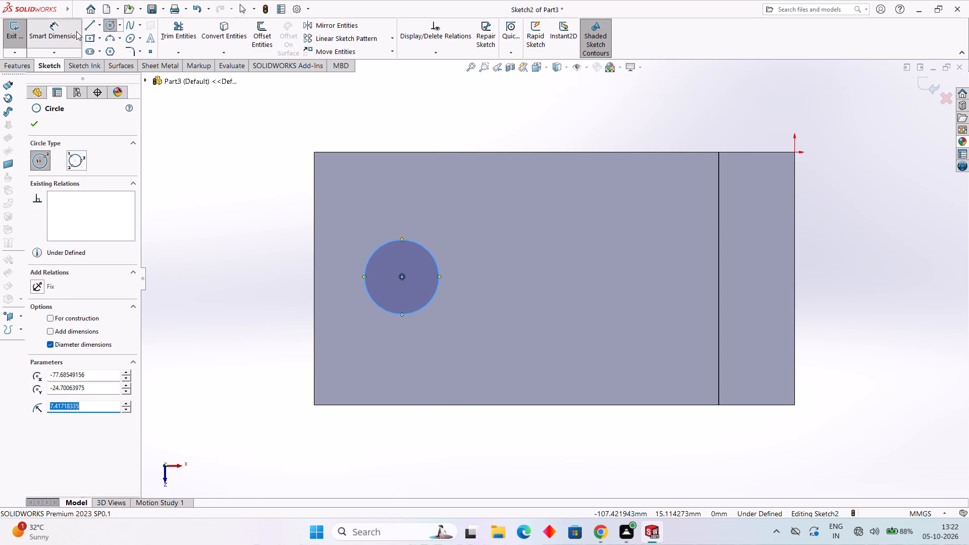
{"action": "left_click", "coordinate": [423, 247]}
{"action": "left_click", "coordinate": [445, 229]}
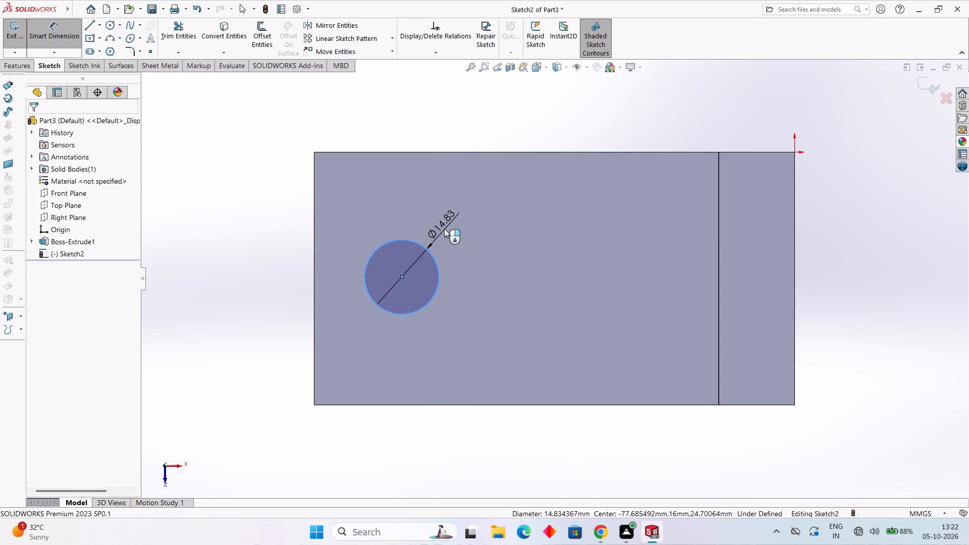
{"action": "type", "text": "20"}
{"action": "key", "text": "Return"}
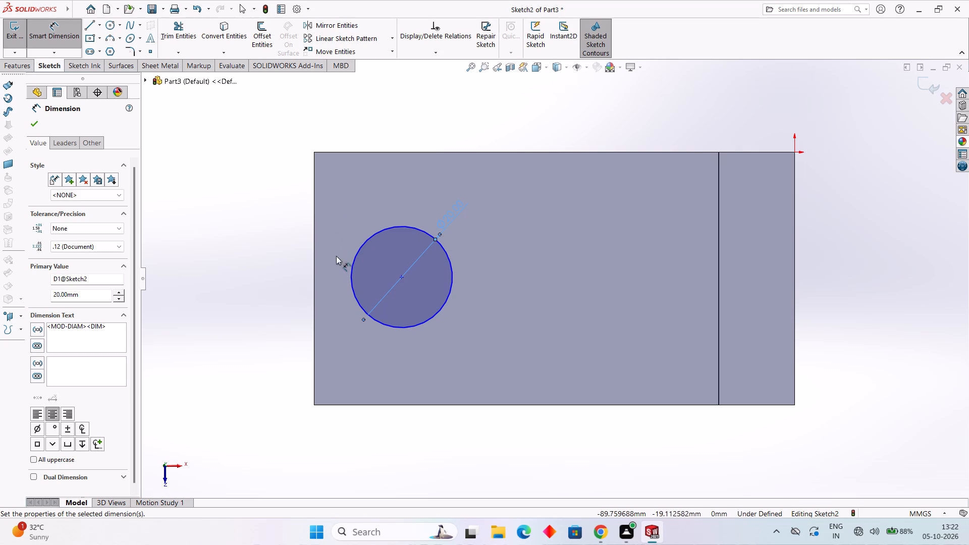
Dimension the circle's centre from the horizontal arm's free-end edge and set the distance to 30 mm.
{"action": "left_click", "coordinate": [314, 278]}
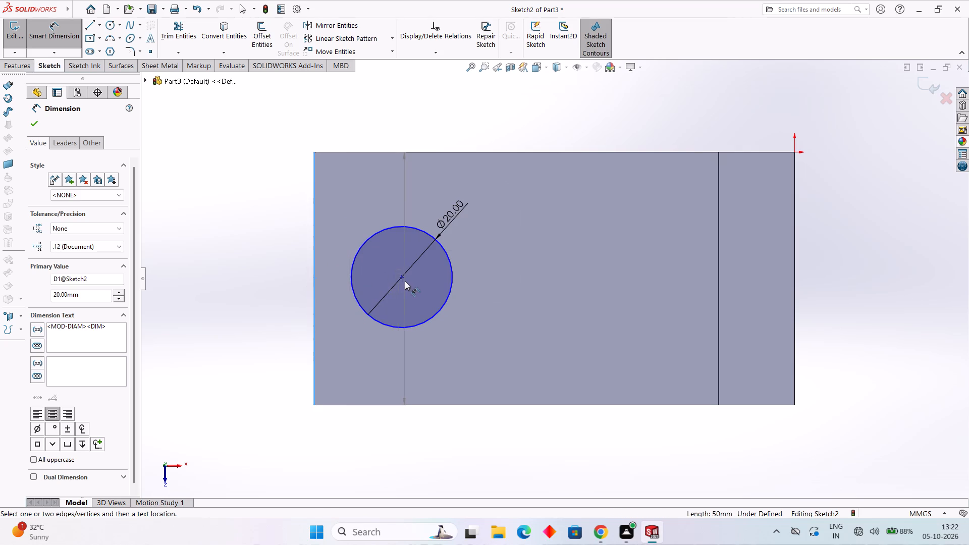
{"action": "left_click", "coordinate": [402, 276]}
{"action": "left_click", "coordinate": [370, 112]}
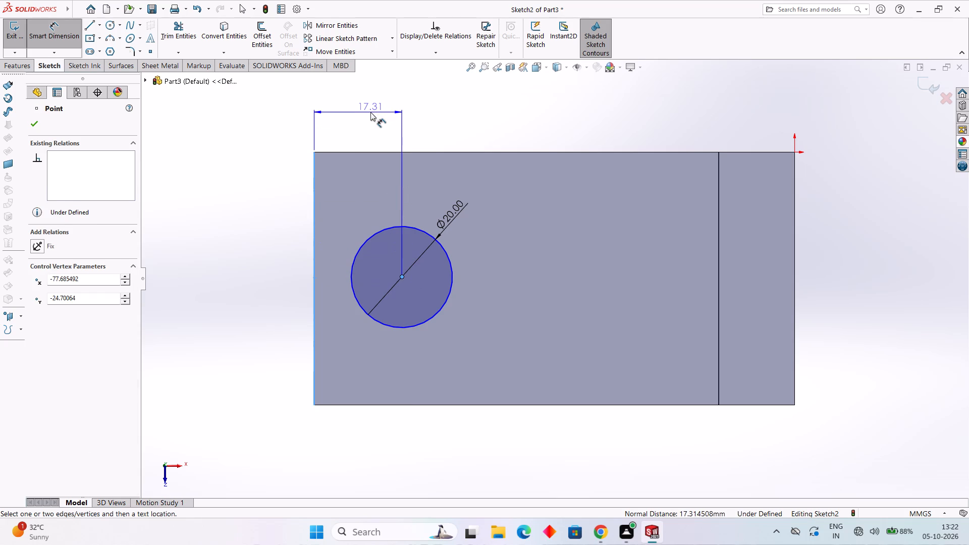
{"action": "type", "text": "30"}
{"action": "key", "text": "Return"}
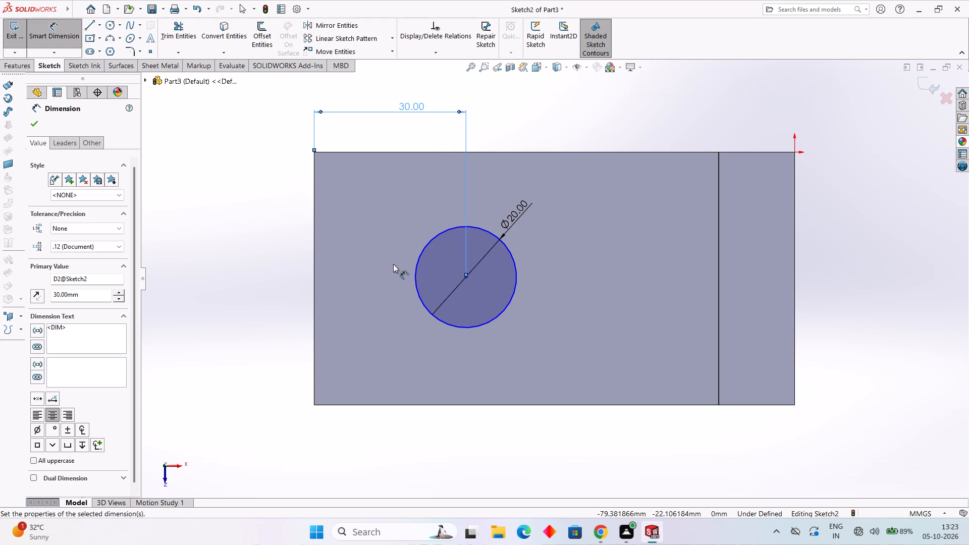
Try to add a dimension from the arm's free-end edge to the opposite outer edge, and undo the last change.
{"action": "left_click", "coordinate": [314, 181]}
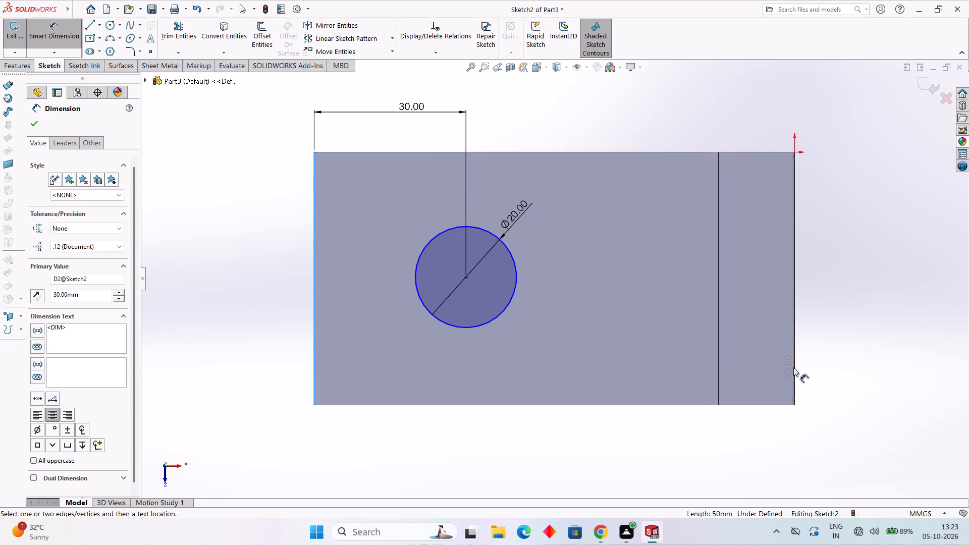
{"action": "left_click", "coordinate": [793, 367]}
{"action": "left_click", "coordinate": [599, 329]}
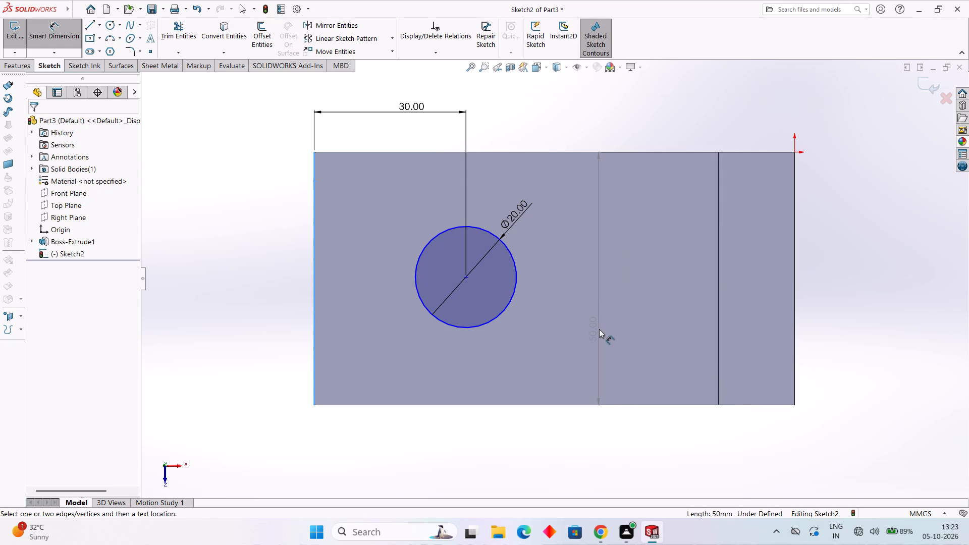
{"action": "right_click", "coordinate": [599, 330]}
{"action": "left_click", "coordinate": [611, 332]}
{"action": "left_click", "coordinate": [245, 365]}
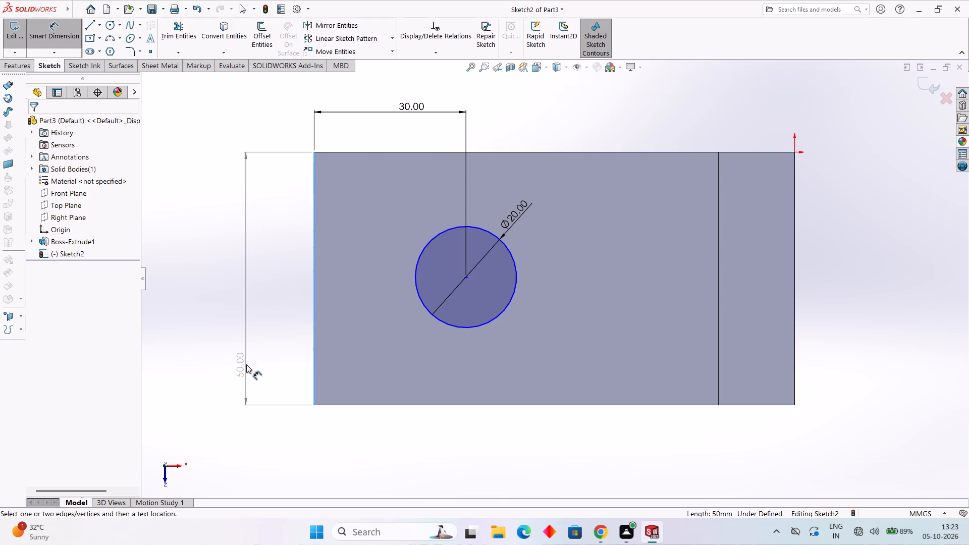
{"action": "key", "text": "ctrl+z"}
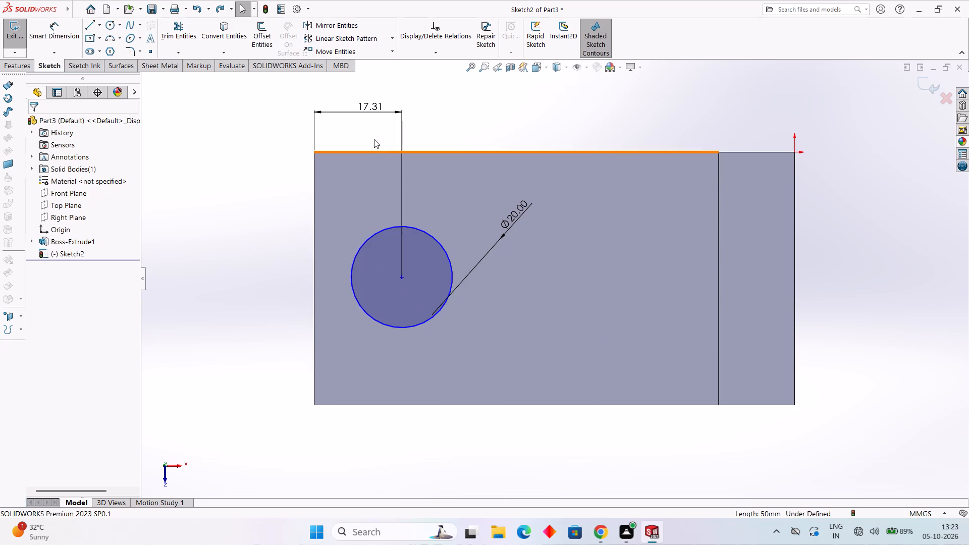
Set the distance between the circle's centre and the arm's free-end edge to 30 mm.
{"action": "double_click", "coordinate": [374, 108]}
{"action": "type", "text": "30"}
{"action": "key", "text": "Return"}
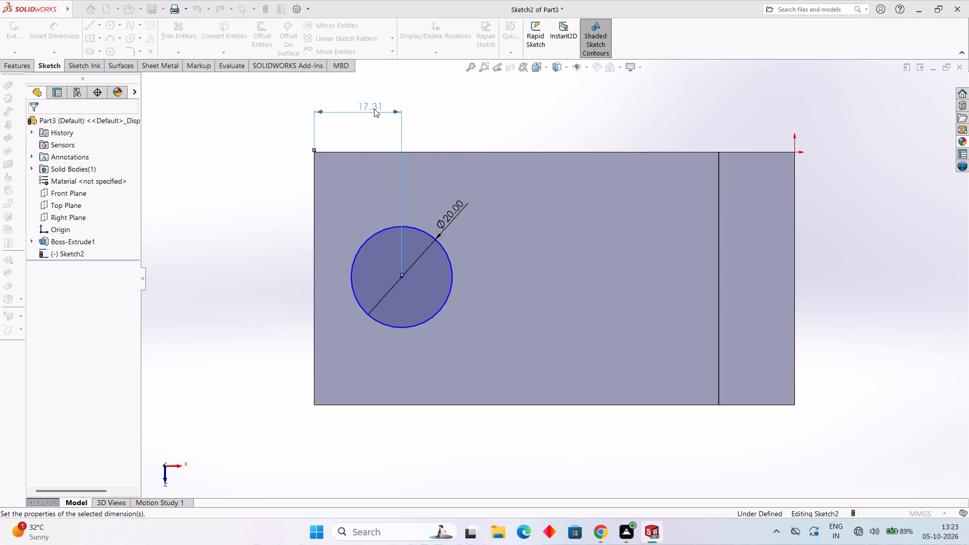
Cut the circle through the horizontal arm with a blind Extruded Cut of 50 mm depth.
{"action": "left_click", "coordinate": [24, 66]}
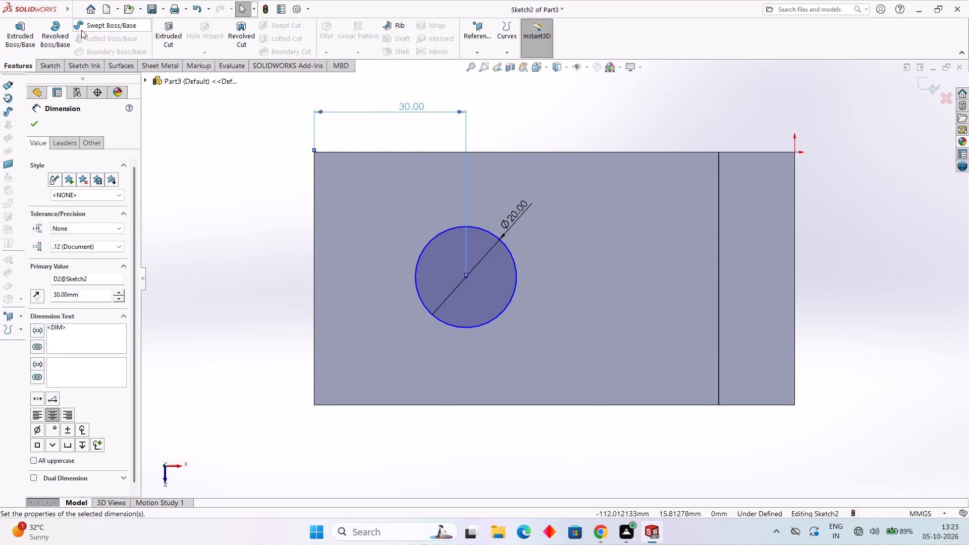
{"action": "left_click", "coordinate": [163, 34]}
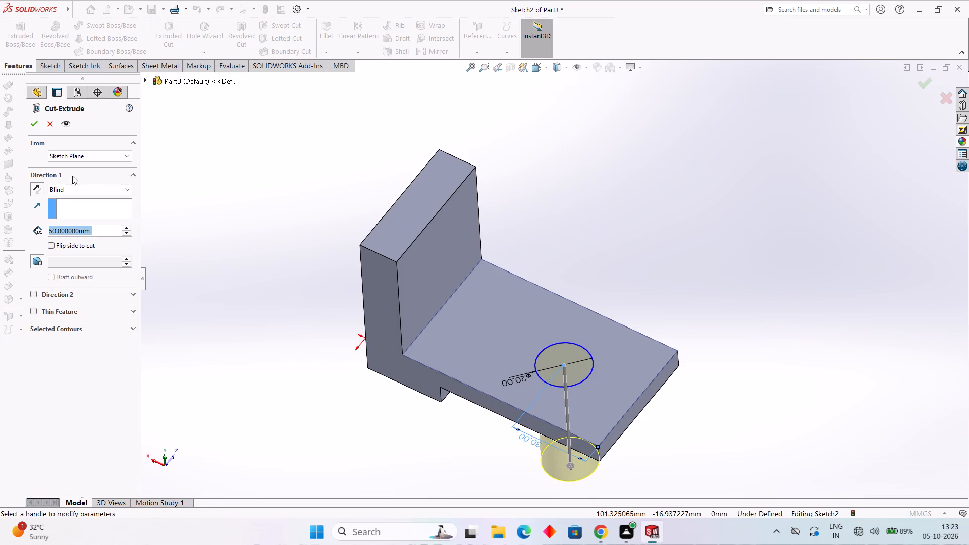
{"action": "left_click", "coordinate": [31, 127]}
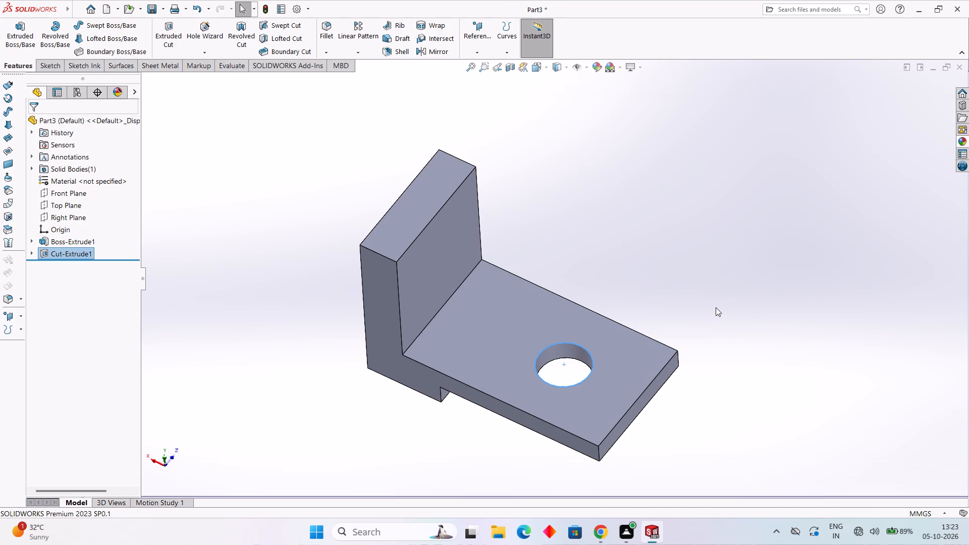
Open a new sketch on the top face of the vertical wall.
{"action": "middle_click_drag", "start_coordinate": [716, 307], "coordinate": [710, 297]}
{"action": "left_click", "coordinate": [409, 209]}
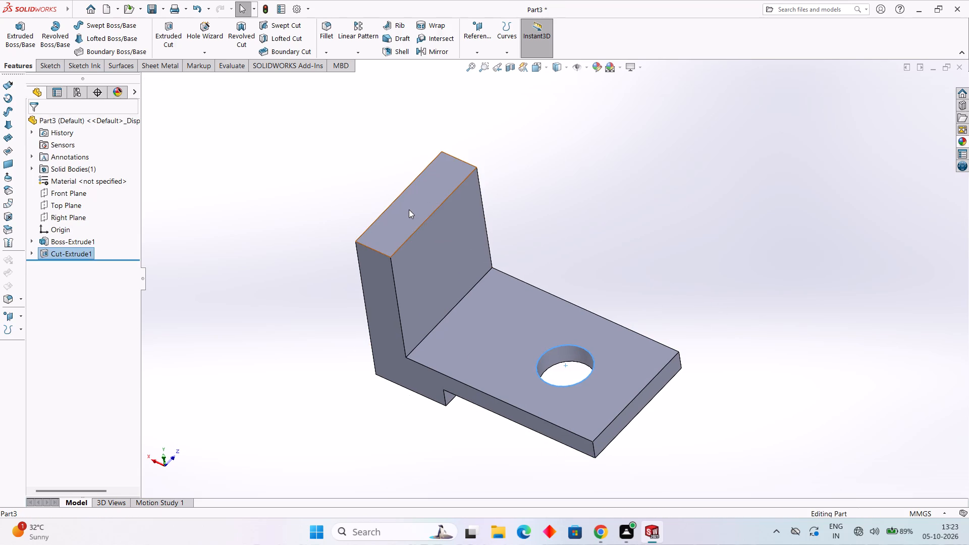
{"action": "left_click", "coordinate": [457, 163]}
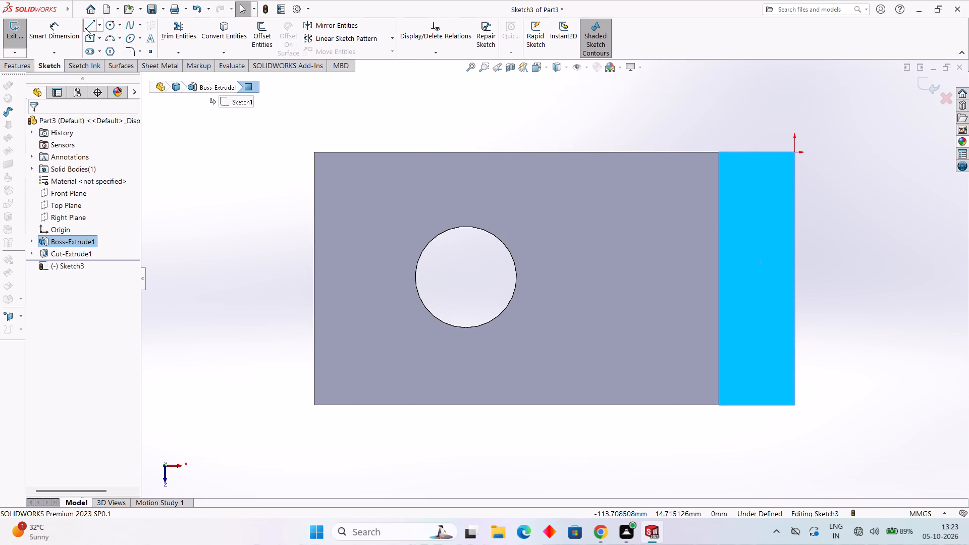
Sketch a closed rectangle of lines about 9.5 mm wide, spanning the 15 mm thickness of the vertical wall's top face.
{"action": "left_click", "coordinate": [85, 28]}
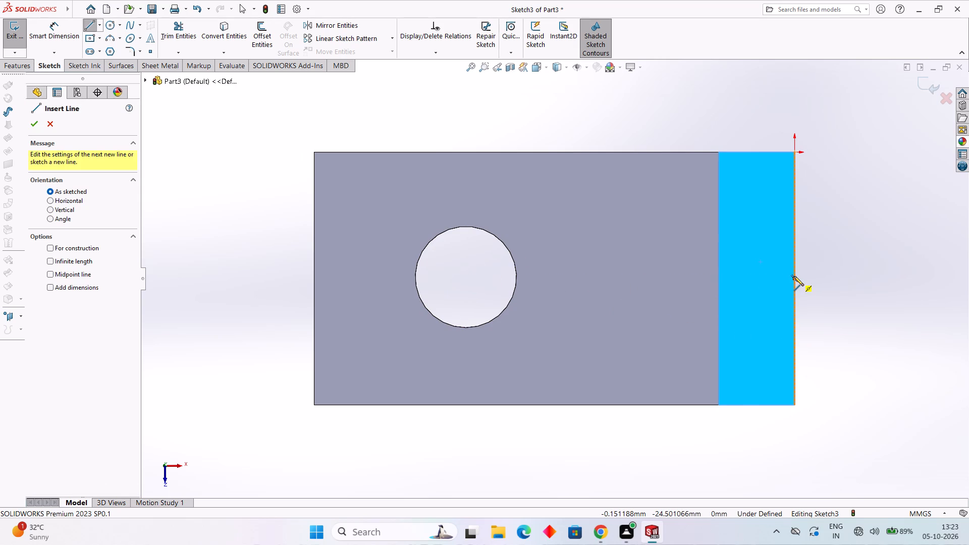
{"action": "left_click", "coordinate": [793, 250]}
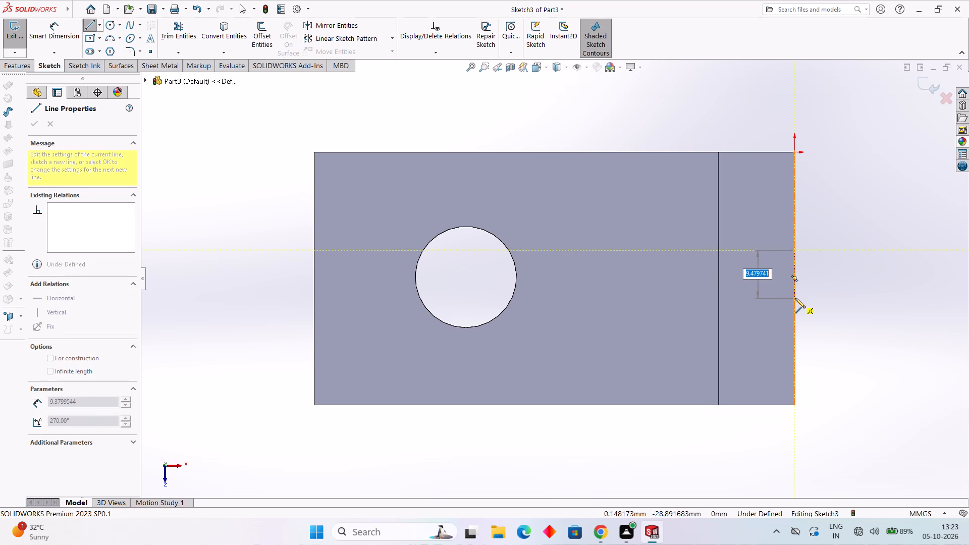
{"action": "left_click", "coordinate": [795, 298]}
{"action": "left_click", "coordinate": [718, 298]}
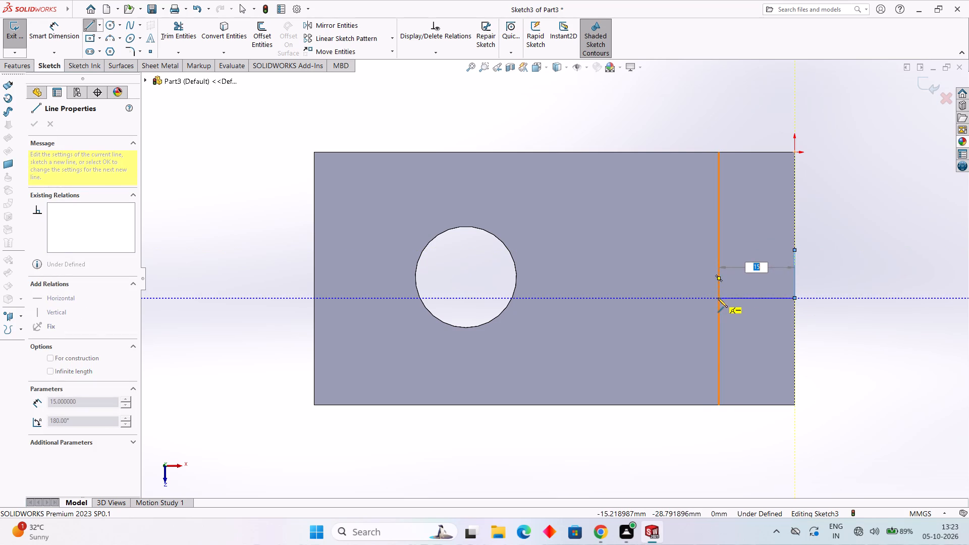
{"action": "left_click", "coordinate": [719, 251]}
{"action": "left_click", "coordinate": [793, 249]}
{"action": "right_click", "coordinate": [793, 249]}
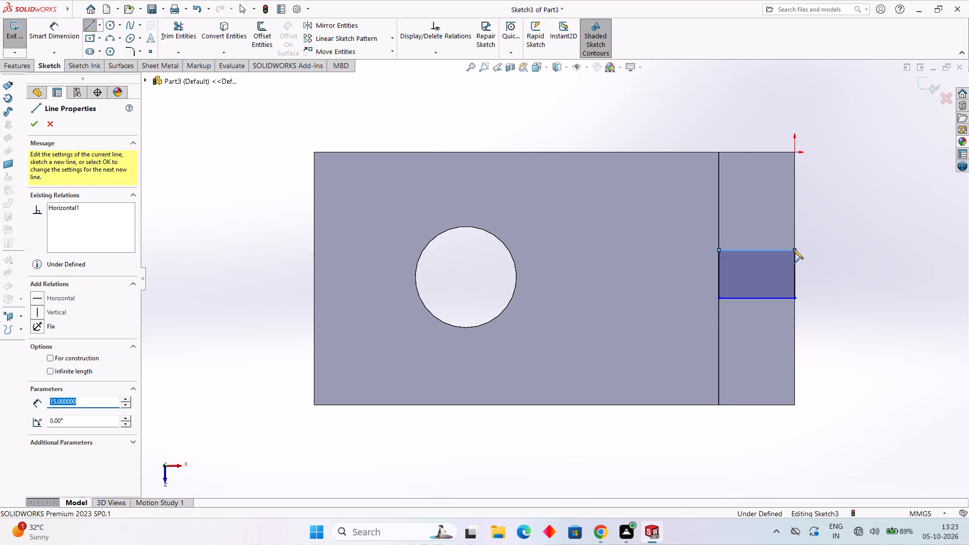
{"action": "left_click", "coordinate": [821, 257]}
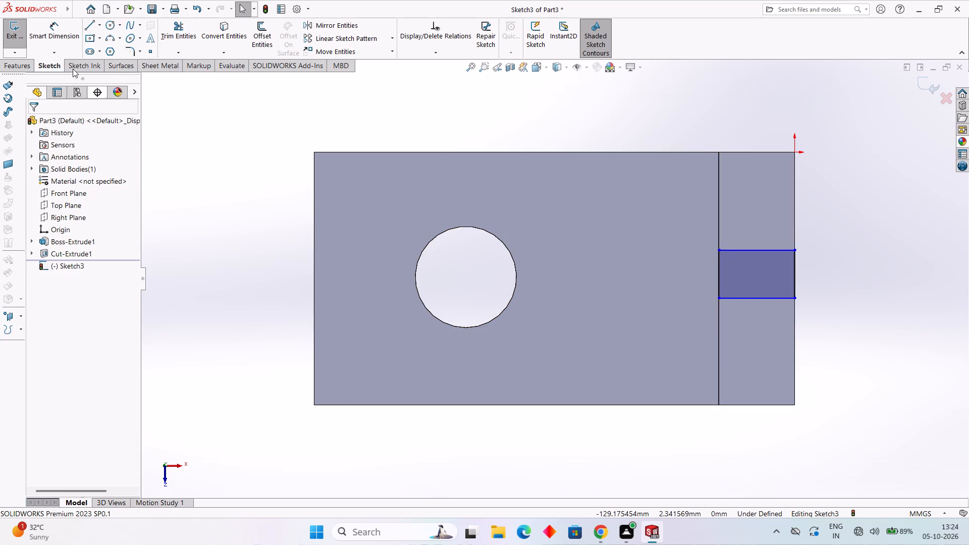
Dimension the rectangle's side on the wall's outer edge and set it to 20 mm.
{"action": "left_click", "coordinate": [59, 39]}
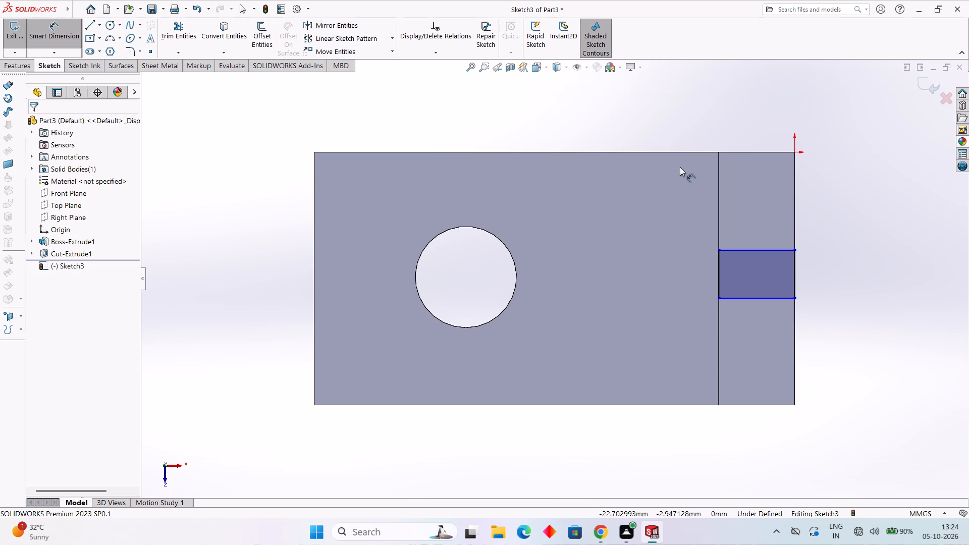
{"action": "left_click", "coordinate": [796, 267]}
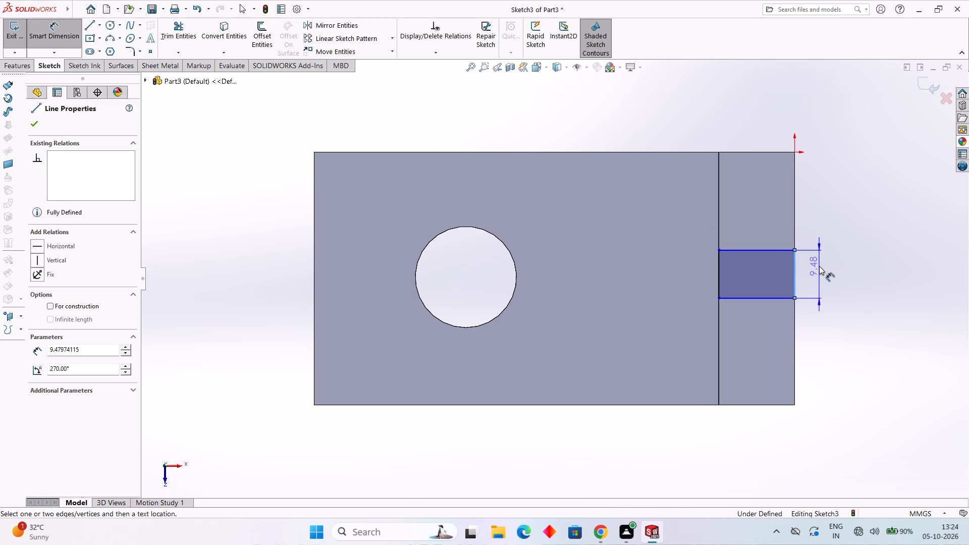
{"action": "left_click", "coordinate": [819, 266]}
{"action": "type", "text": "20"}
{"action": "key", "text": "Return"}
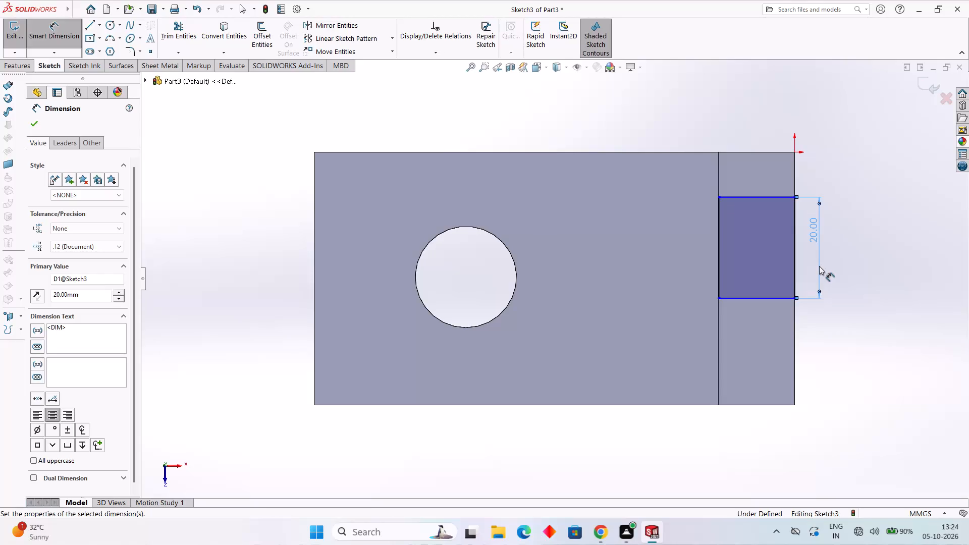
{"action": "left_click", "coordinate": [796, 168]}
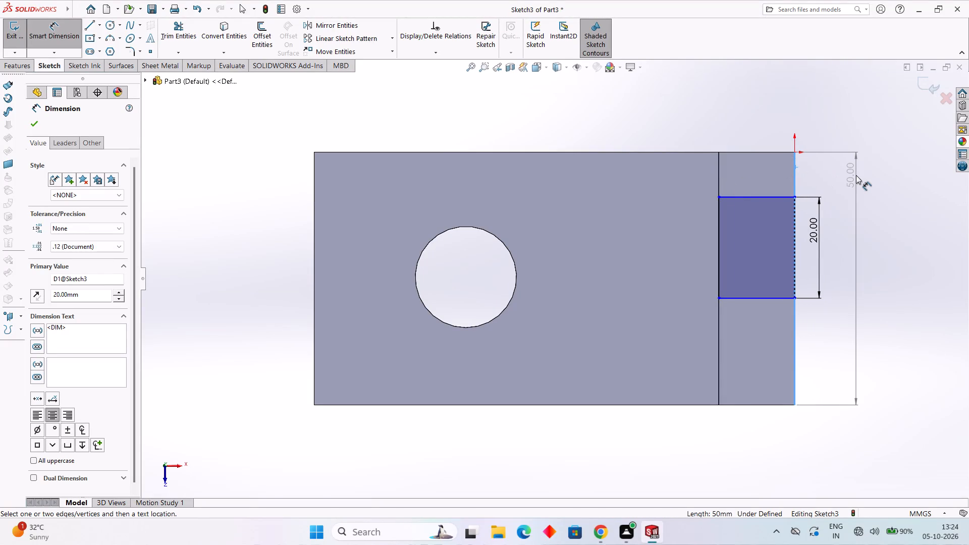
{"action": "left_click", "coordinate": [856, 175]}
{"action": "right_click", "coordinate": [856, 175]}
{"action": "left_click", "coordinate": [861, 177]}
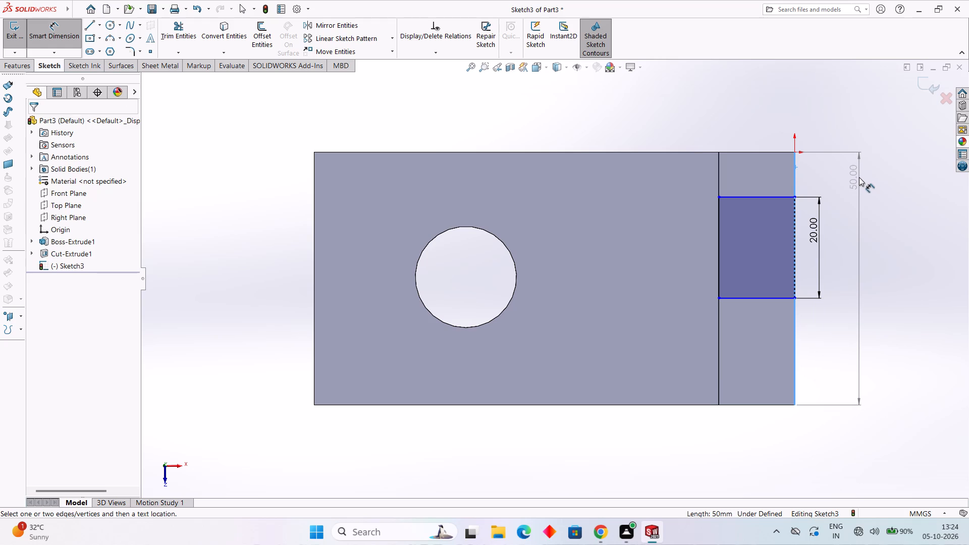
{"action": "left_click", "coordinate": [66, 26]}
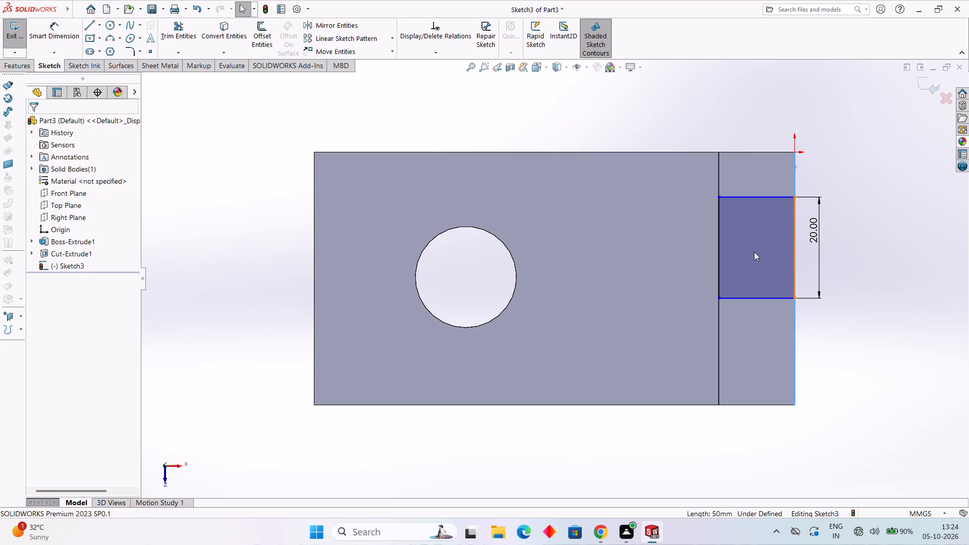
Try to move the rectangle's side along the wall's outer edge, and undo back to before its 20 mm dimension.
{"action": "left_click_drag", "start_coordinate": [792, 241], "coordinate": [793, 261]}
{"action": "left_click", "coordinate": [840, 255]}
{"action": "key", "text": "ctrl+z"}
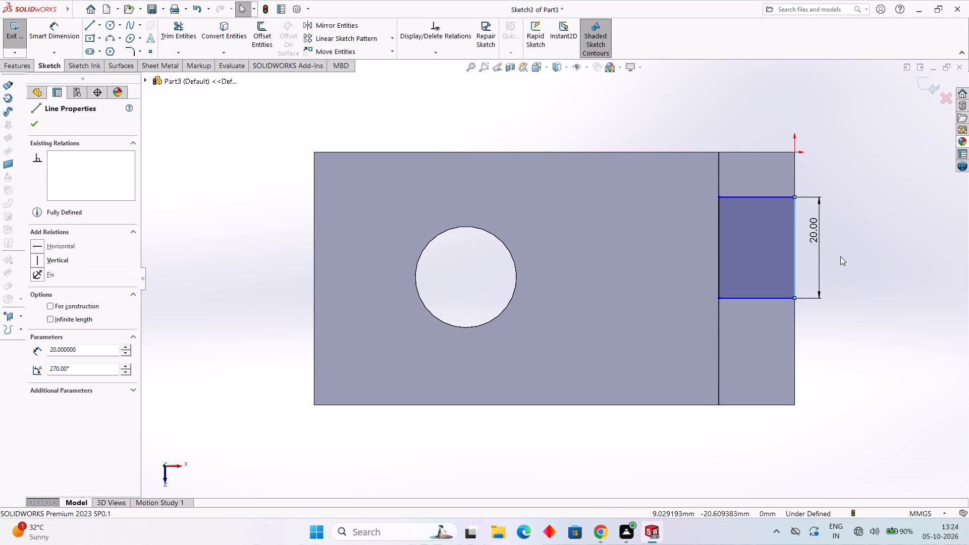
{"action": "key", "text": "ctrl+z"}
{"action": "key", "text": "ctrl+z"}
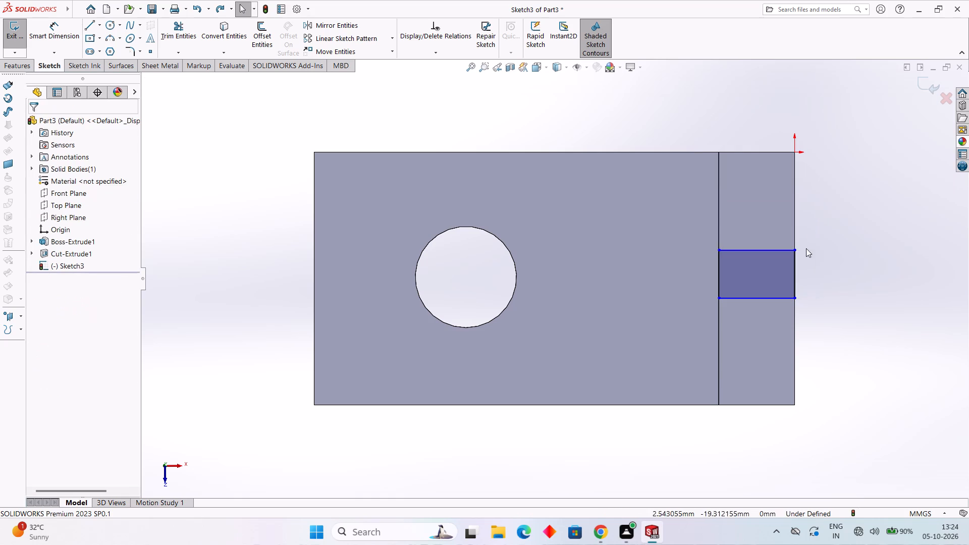
Undo the rectangle's remaining lines so the sketch on the vertical wall's top face is empty.
{"action": "key", "text": "ctrl+z"}
{"action": "key", "text": "ctrl+z"}
{"action": "key", "text": "ctrl+z"}
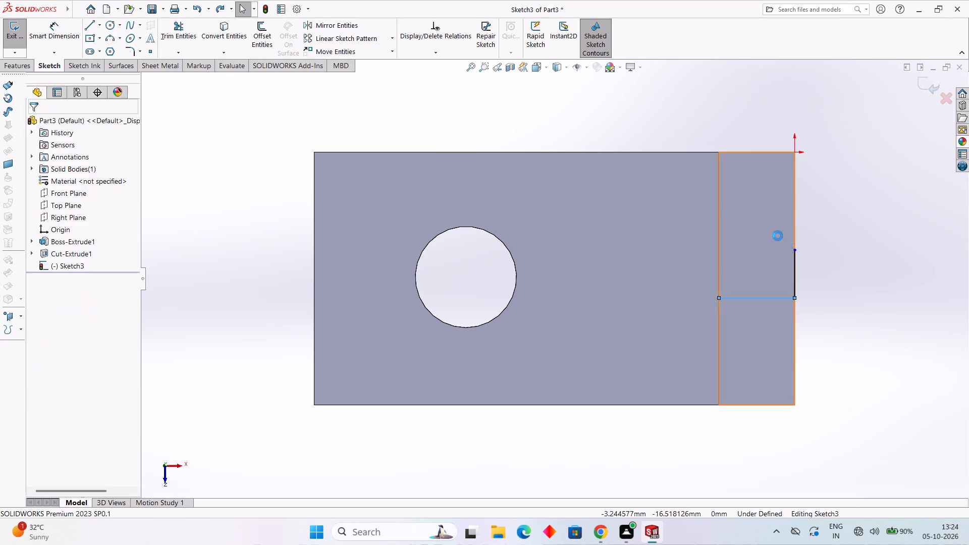
{"action": "key", "text": "ctrl+z"}
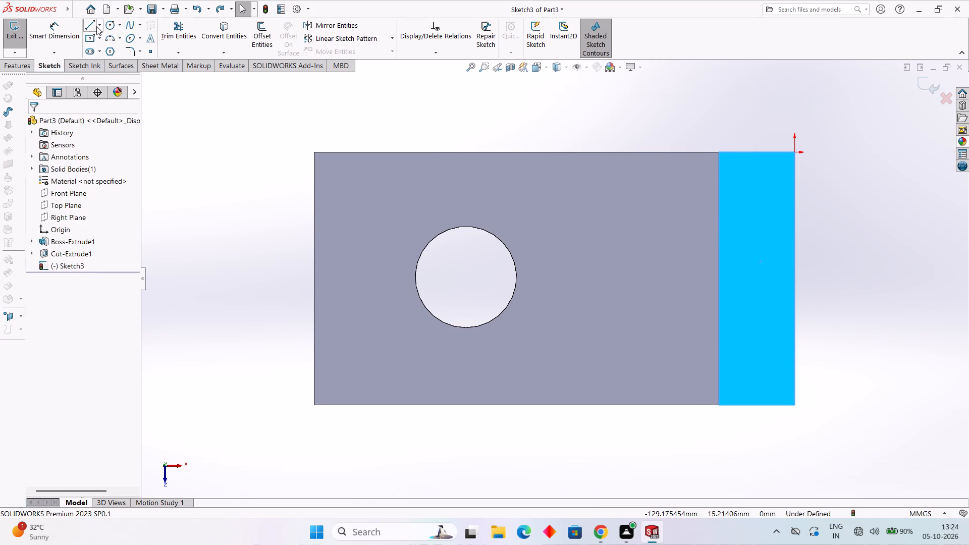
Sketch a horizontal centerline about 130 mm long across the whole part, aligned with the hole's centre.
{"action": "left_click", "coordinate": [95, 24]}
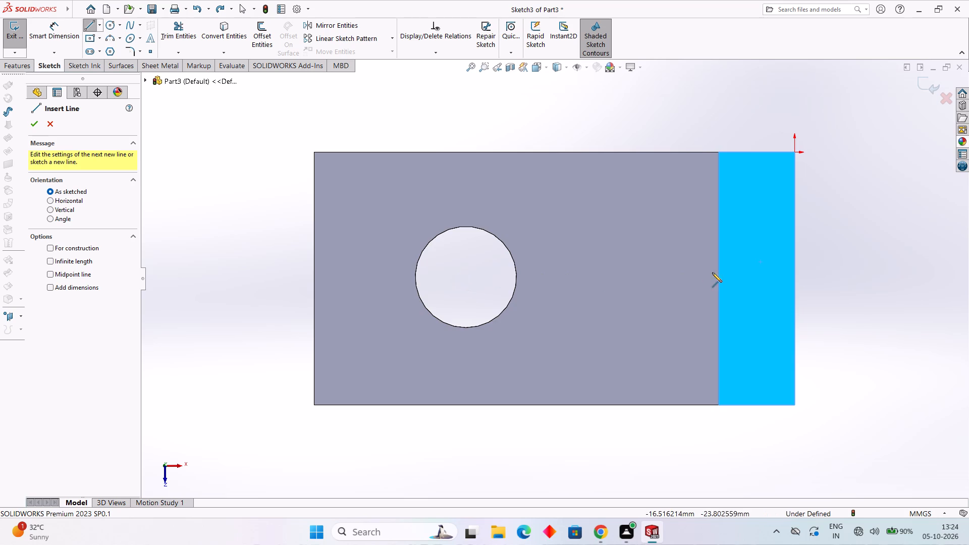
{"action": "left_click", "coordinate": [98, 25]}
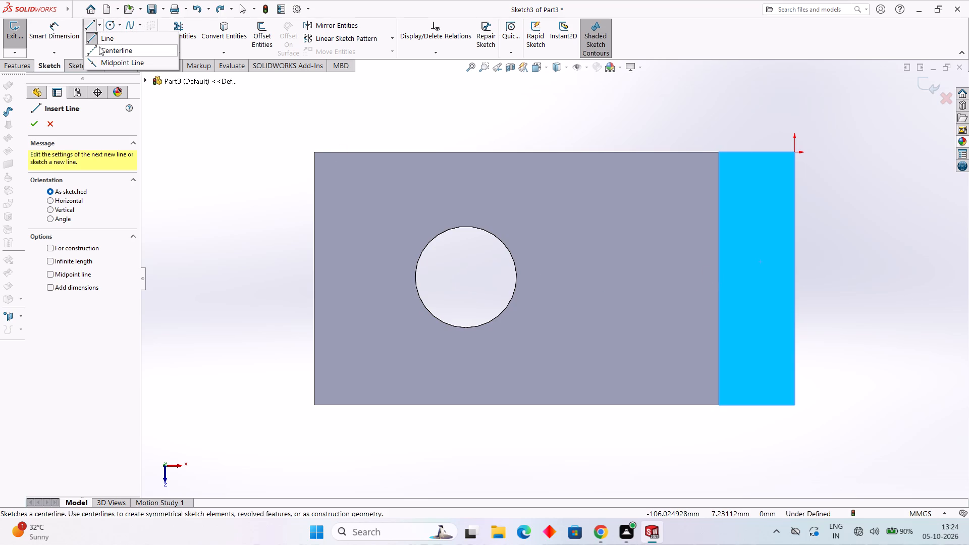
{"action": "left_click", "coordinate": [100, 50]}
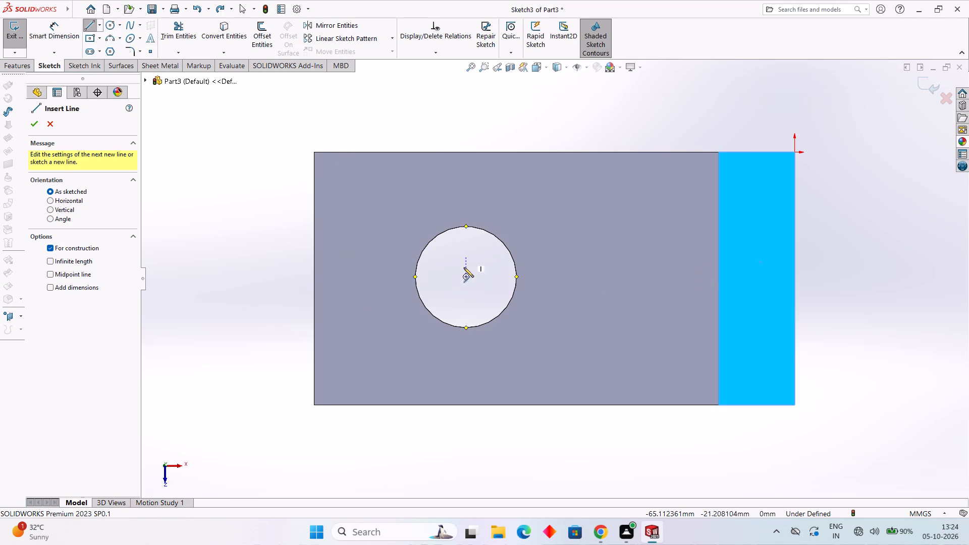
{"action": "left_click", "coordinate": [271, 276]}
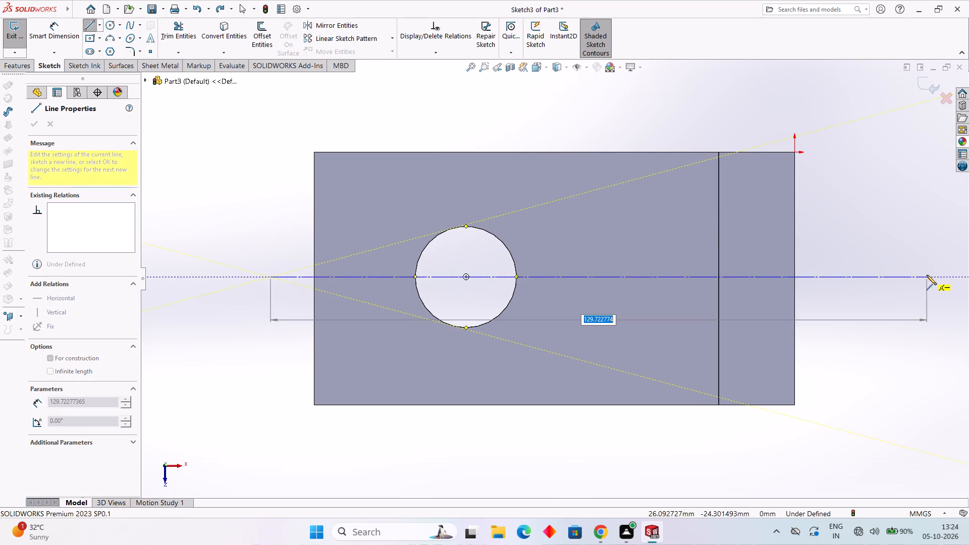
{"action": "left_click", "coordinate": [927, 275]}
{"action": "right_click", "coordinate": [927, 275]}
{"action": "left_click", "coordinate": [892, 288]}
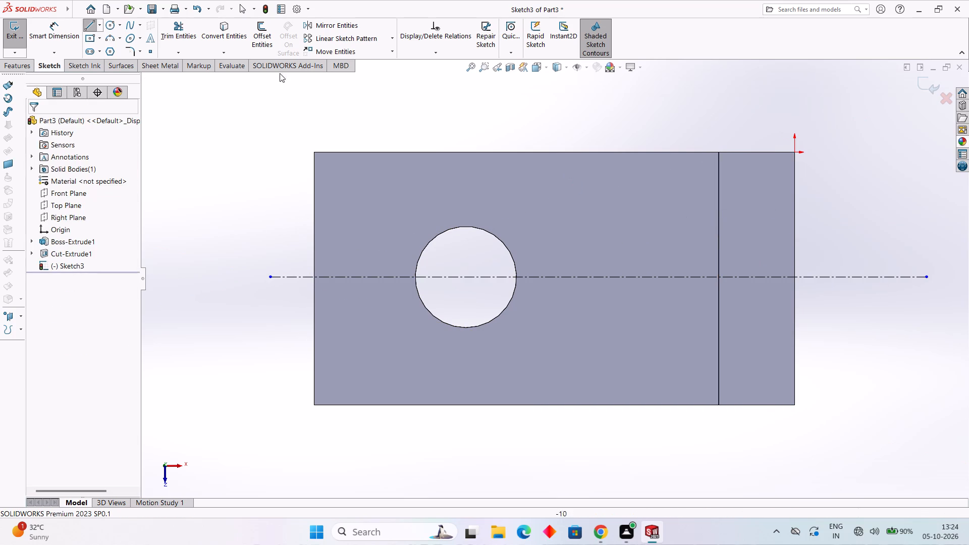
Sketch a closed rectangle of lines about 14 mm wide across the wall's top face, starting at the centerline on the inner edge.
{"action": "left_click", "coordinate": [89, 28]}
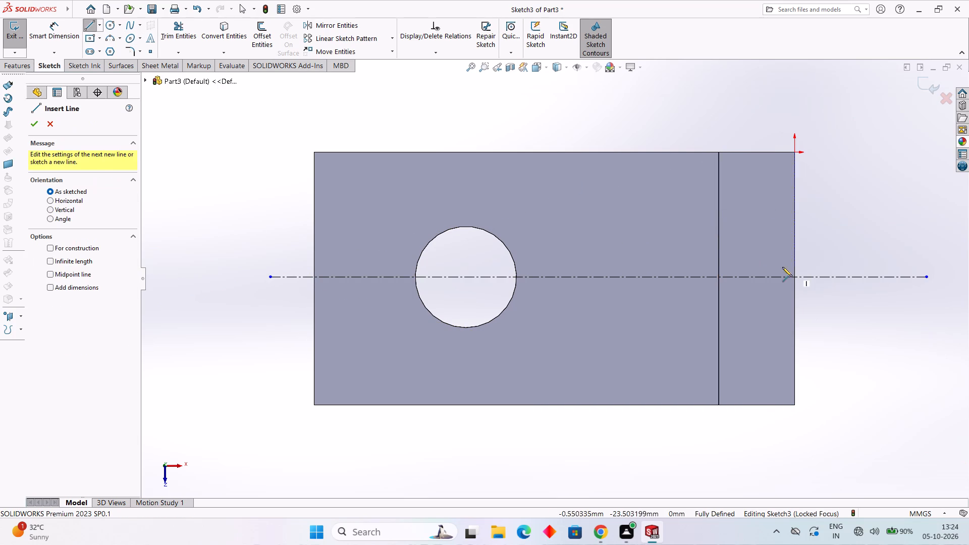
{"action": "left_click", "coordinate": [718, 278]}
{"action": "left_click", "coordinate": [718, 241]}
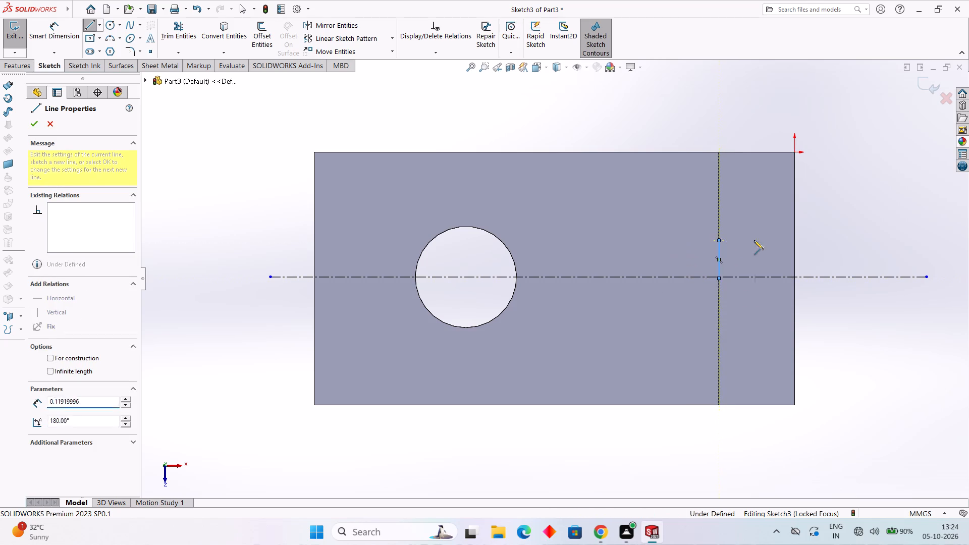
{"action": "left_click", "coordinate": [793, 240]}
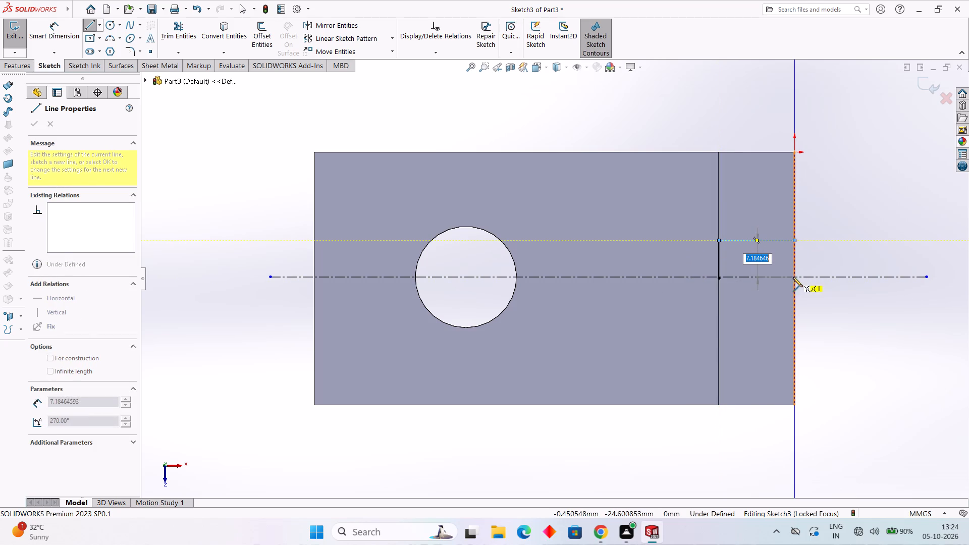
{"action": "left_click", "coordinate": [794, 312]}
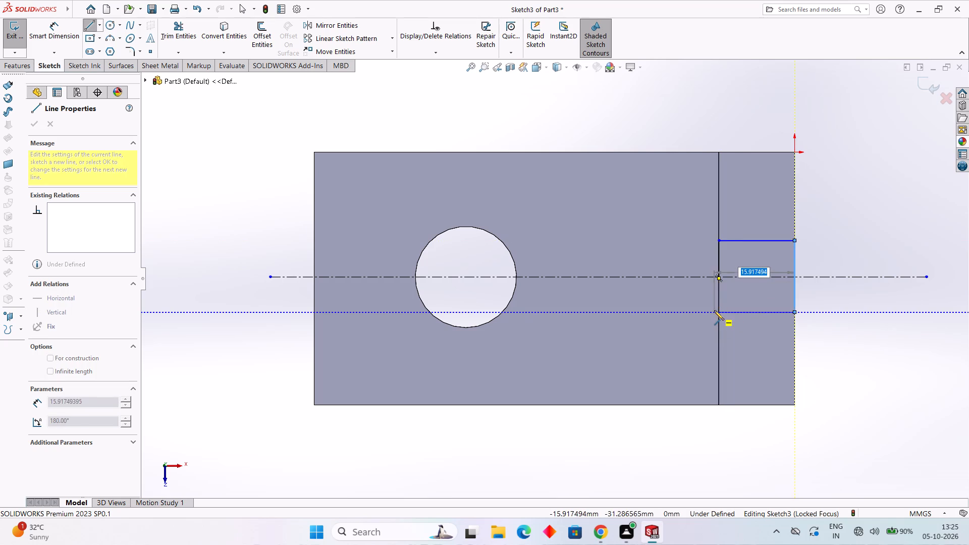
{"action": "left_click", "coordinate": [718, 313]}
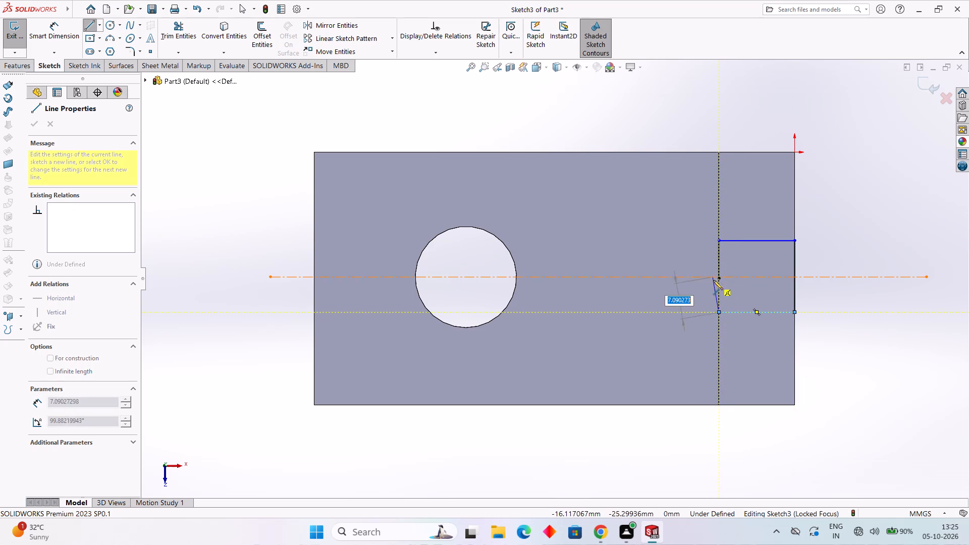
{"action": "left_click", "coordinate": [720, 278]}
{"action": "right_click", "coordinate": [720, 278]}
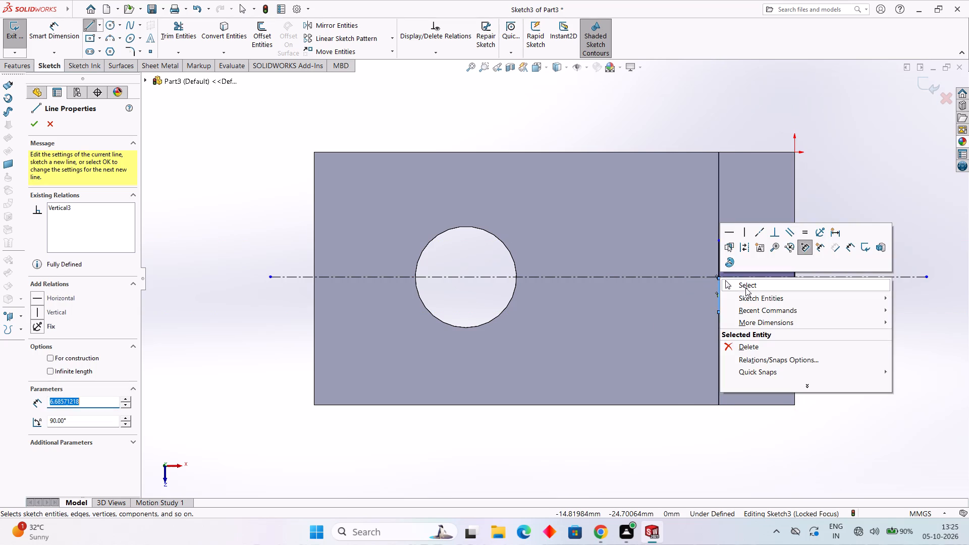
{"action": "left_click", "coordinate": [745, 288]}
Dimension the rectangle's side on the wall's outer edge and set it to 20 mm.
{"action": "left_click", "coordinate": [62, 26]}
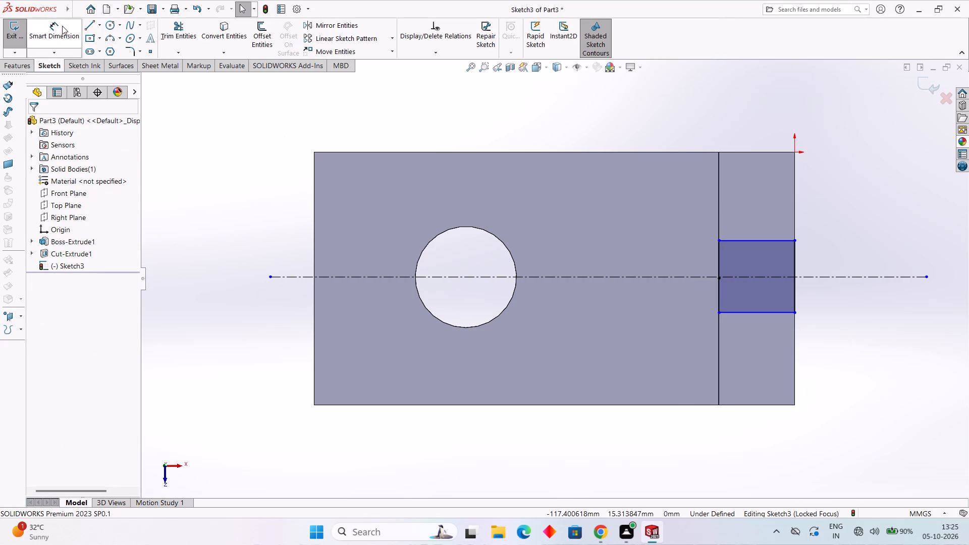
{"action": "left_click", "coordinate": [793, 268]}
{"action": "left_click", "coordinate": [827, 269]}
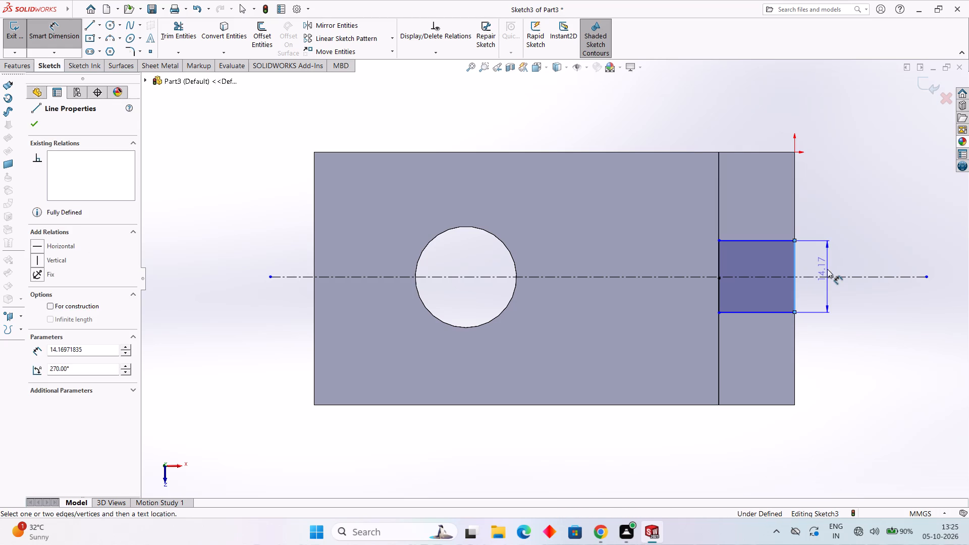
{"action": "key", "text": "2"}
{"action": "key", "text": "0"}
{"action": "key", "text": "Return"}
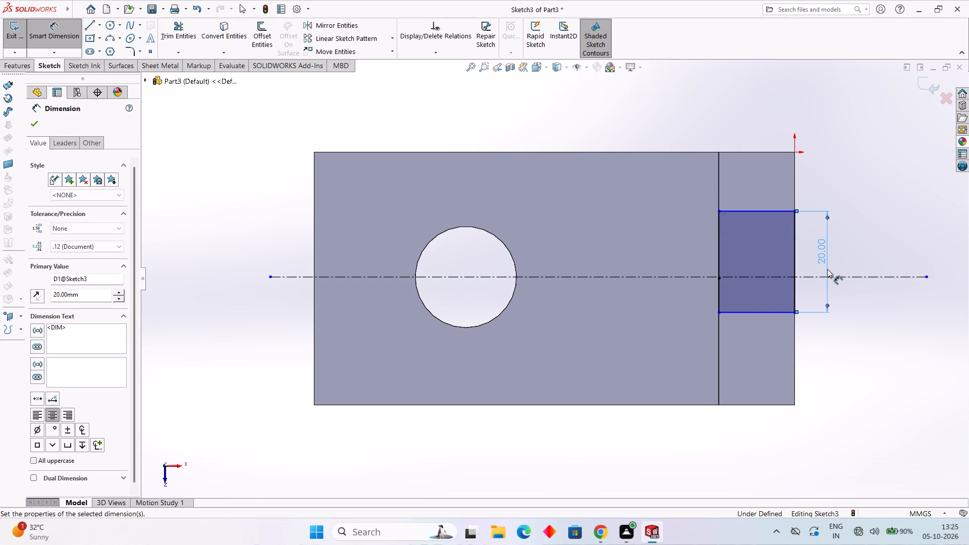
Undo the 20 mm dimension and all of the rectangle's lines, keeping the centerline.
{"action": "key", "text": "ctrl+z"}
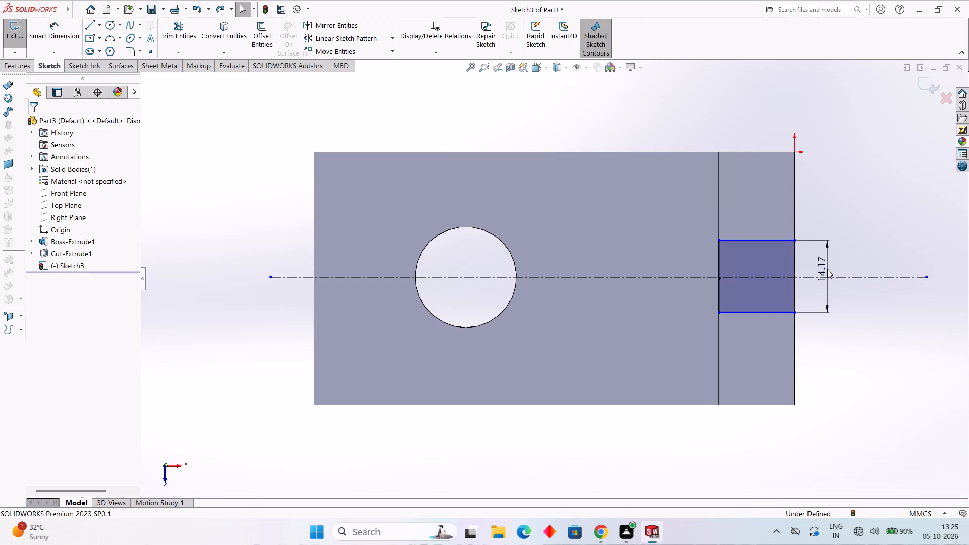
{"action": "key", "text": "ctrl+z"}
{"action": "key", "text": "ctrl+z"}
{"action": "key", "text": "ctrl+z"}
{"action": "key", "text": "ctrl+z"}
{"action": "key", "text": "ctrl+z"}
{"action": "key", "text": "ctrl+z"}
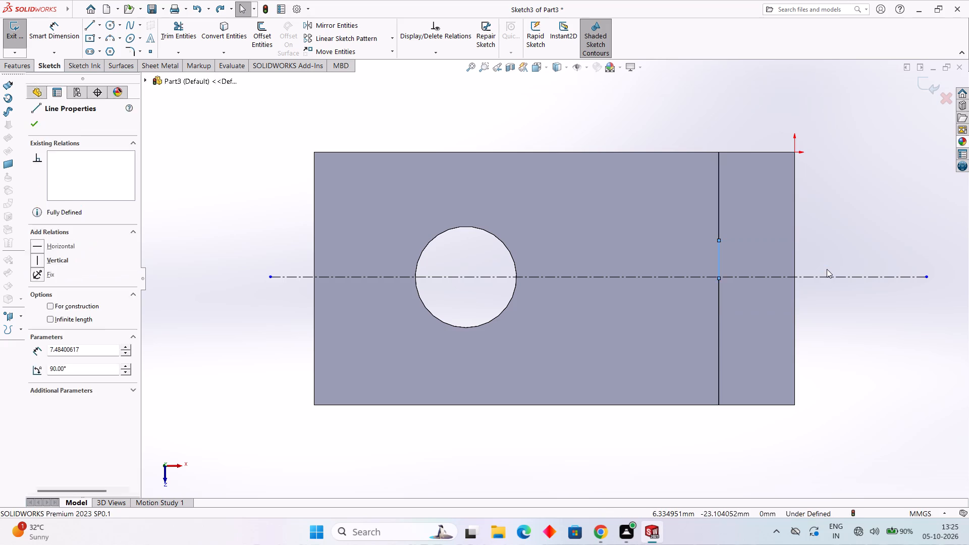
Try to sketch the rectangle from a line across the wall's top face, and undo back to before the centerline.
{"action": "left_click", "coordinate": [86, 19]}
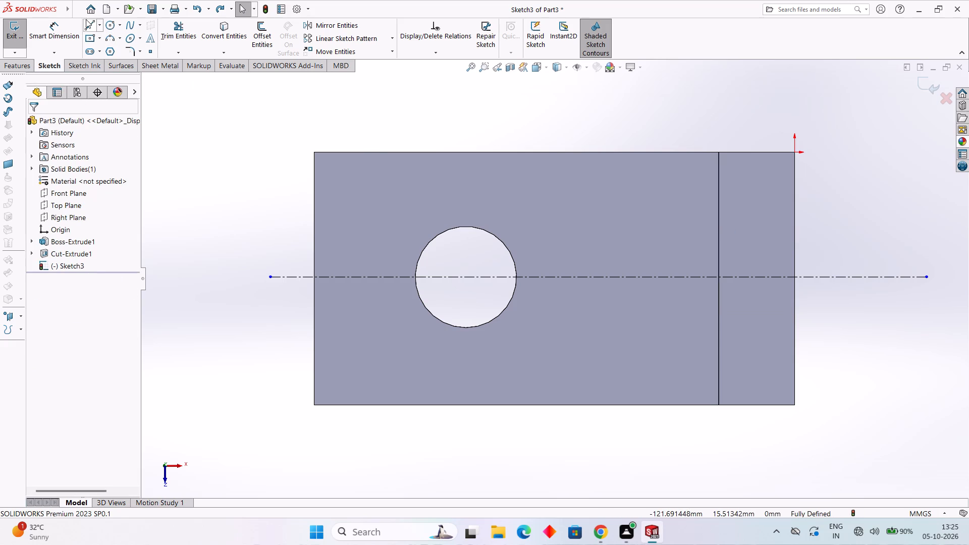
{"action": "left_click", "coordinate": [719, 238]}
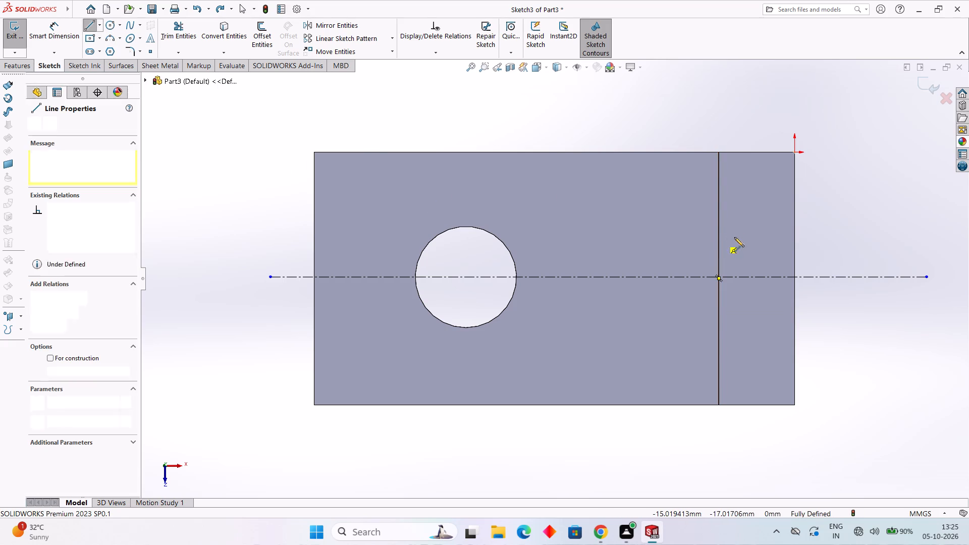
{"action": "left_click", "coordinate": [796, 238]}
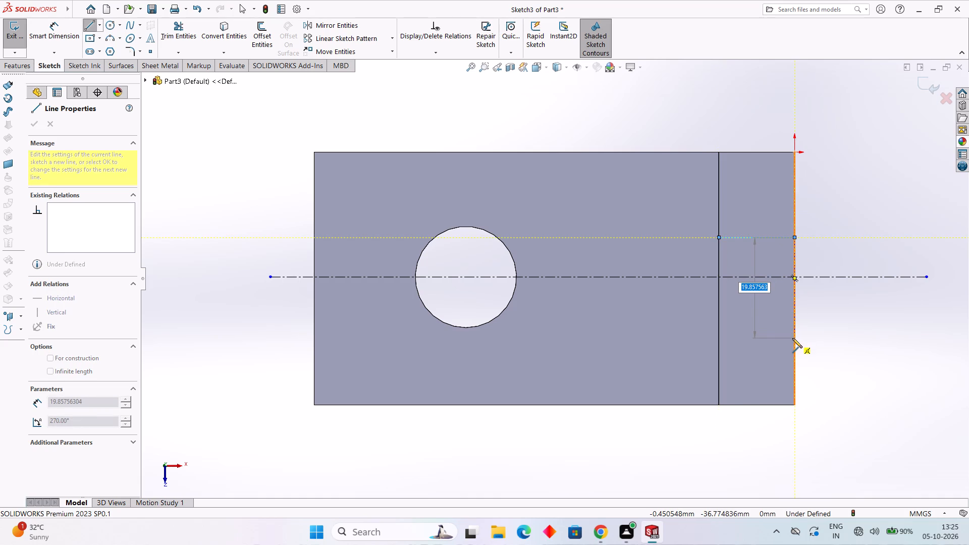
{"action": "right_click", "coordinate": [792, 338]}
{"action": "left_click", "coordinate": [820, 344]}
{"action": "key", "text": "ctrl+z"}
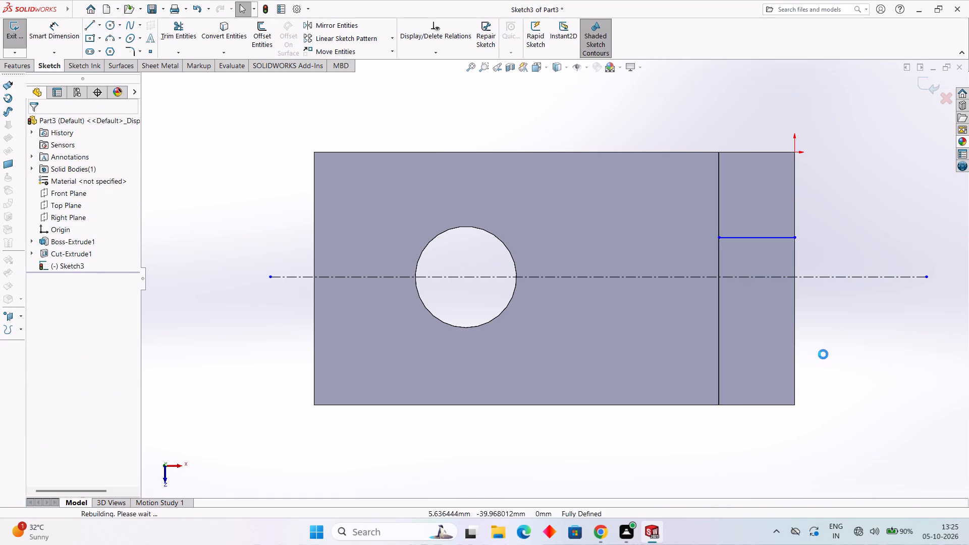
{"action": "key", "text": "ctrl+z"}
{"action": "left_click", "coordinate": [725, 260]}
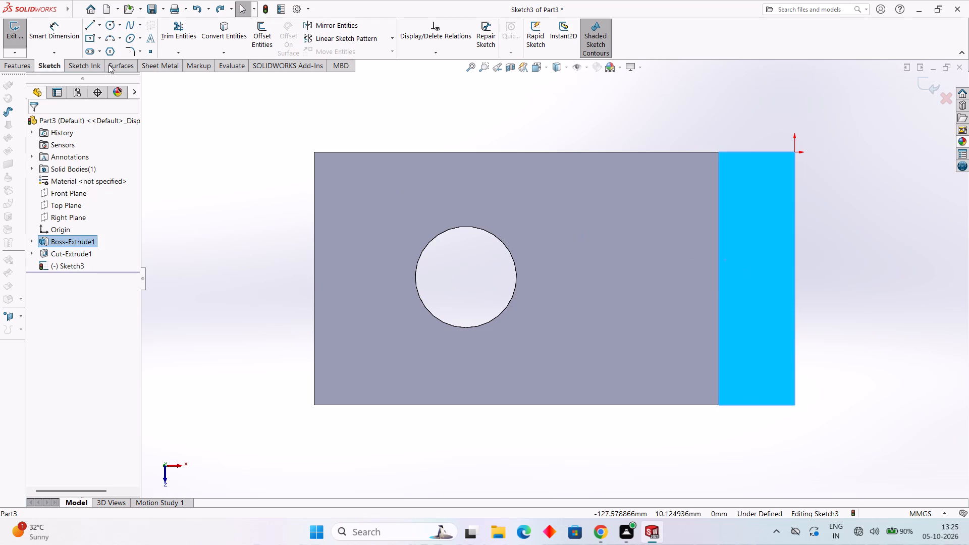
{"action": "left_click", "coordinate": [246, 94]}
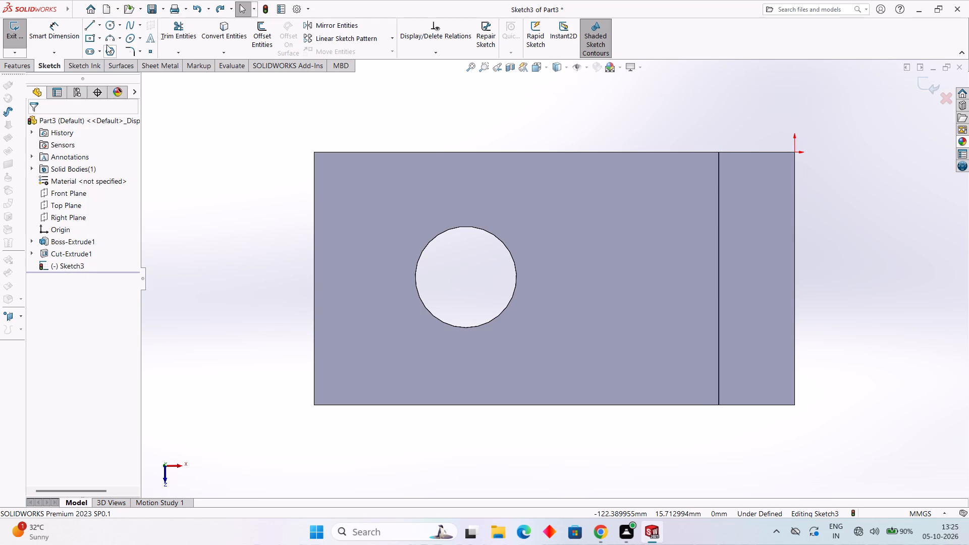
Sketch a horizontal centerline about 112 mm long across the part, aligned with the midpoint of the wall's edges.
{"action": "left_click", "coordinate": [99, 26]}
{"action": "left_click", "coordinate": [98, 53]}
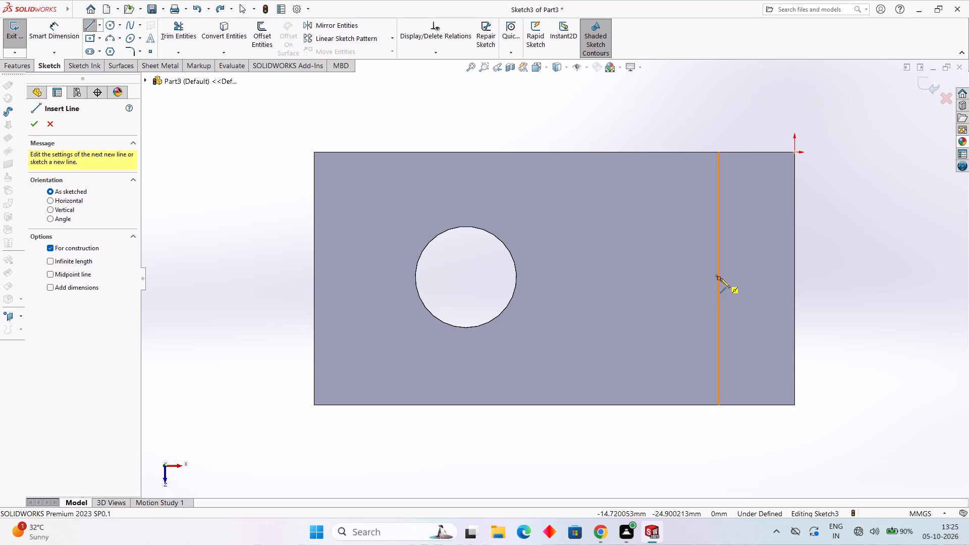
{"action": "left_click", "coordinate": [858, 280]}
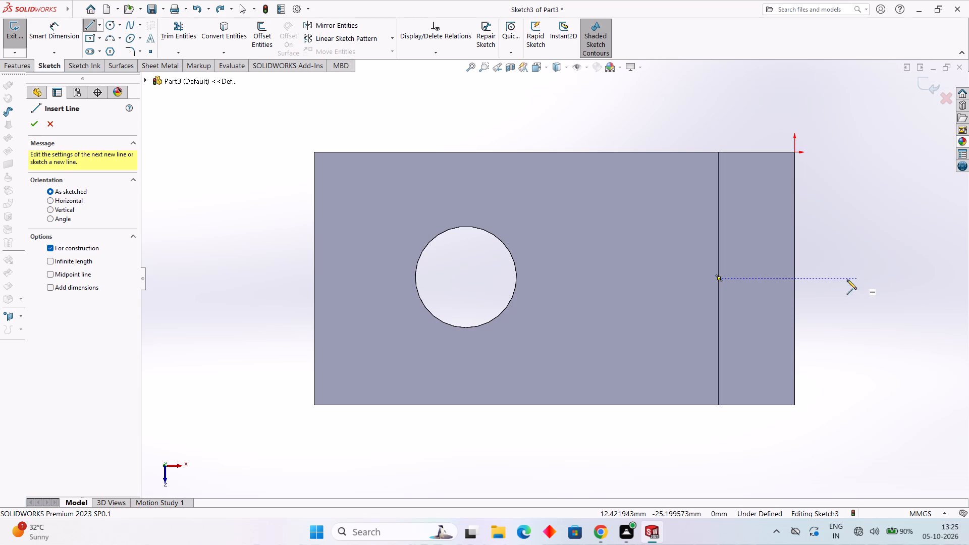
{"action": "left_click", "coordinate": [288, 280]}
{"action": "right_click", "coordinate": [288, 280]}
{"action": "left_click", "coordinate": [316, 286]}
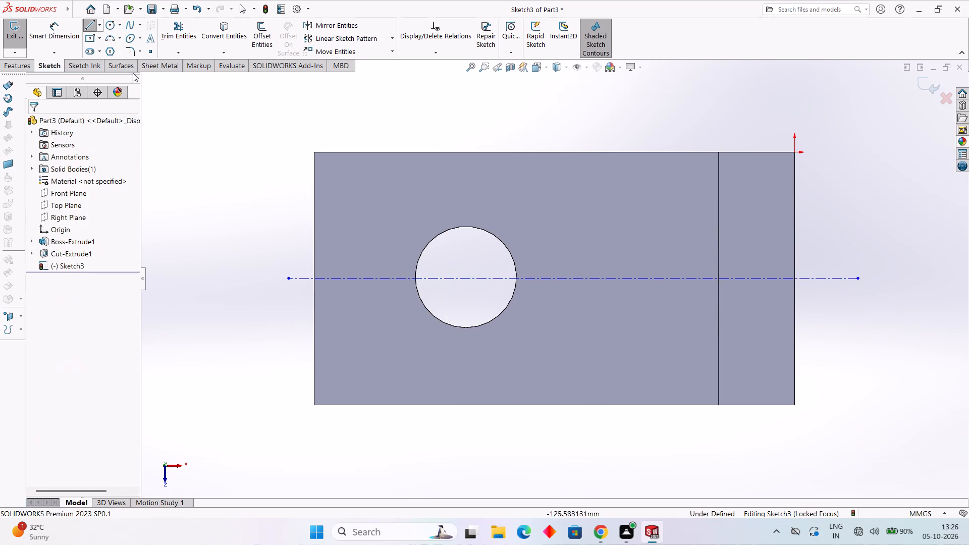
Sketch a closed 20 × 15 mm rectangle of lines across the wall's top face, extending 10 mm on each side of the centerline.
{"action": "left_click", "coordinate": [89, 23]}
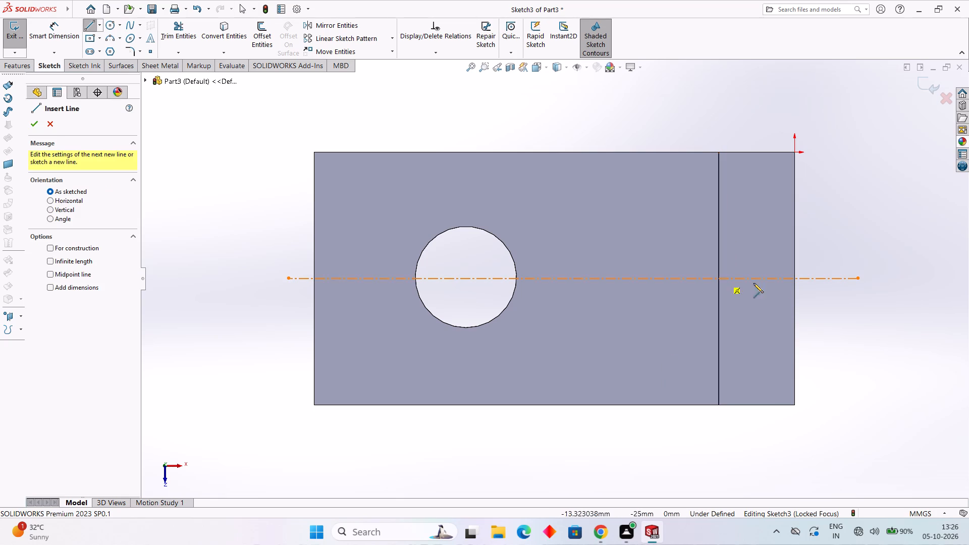
{"action": "left_click", "coordinate": [796, 278]}
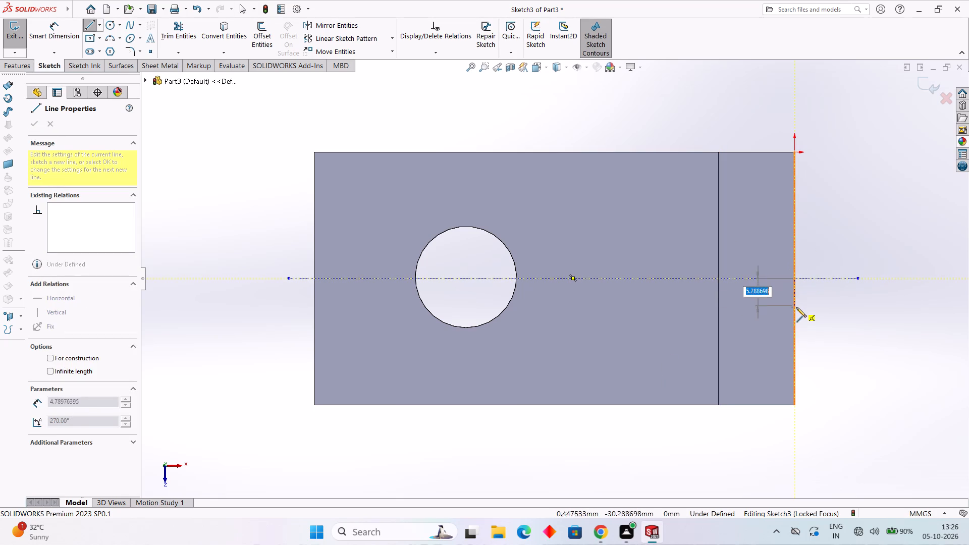
{"action": "type", "text": "10"}
{"action": "key", "text": "Return"}
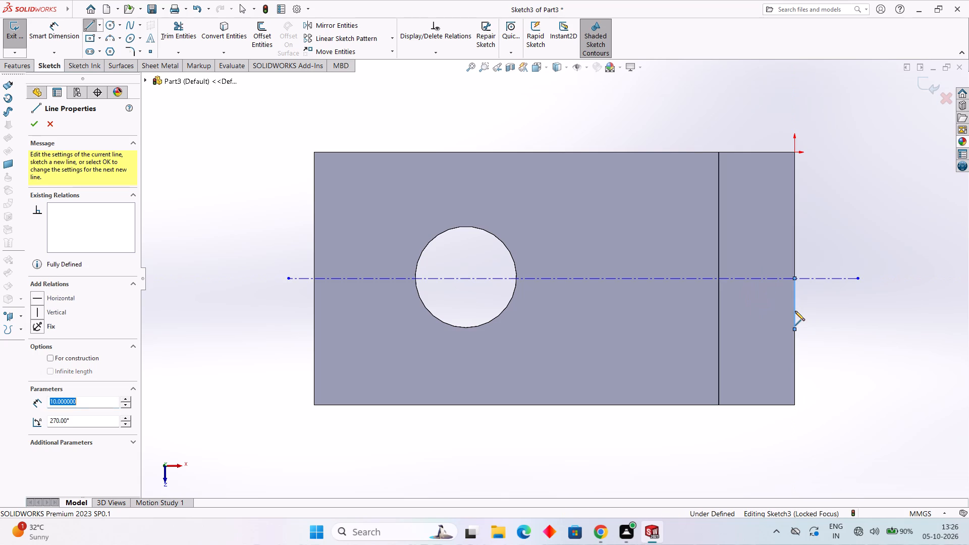
{"action": "left_click", "coordinate": [718, 329]}
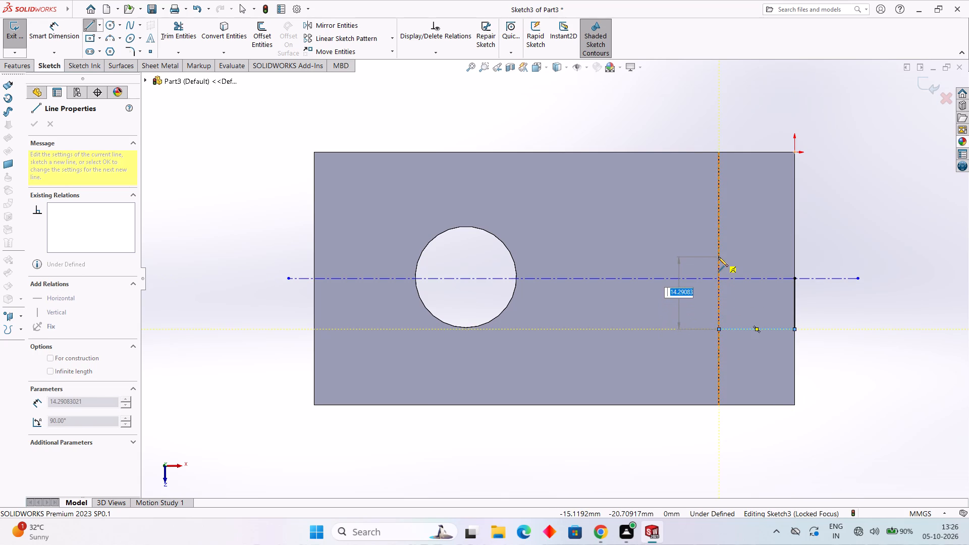
{"action": "type", "text": "20"}
{"action": "key", "text": "Return"}
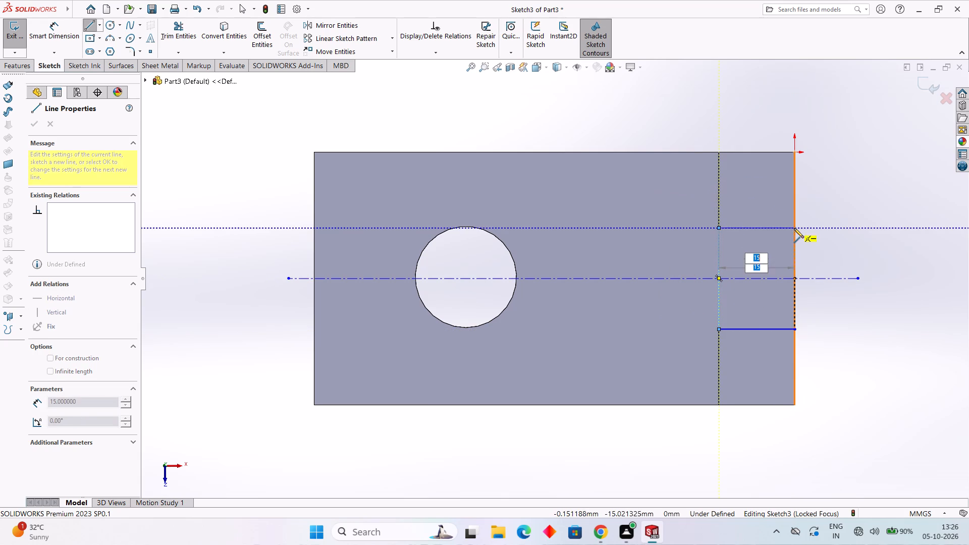
{"action": "left_click", "coordinate": [794, 229]}
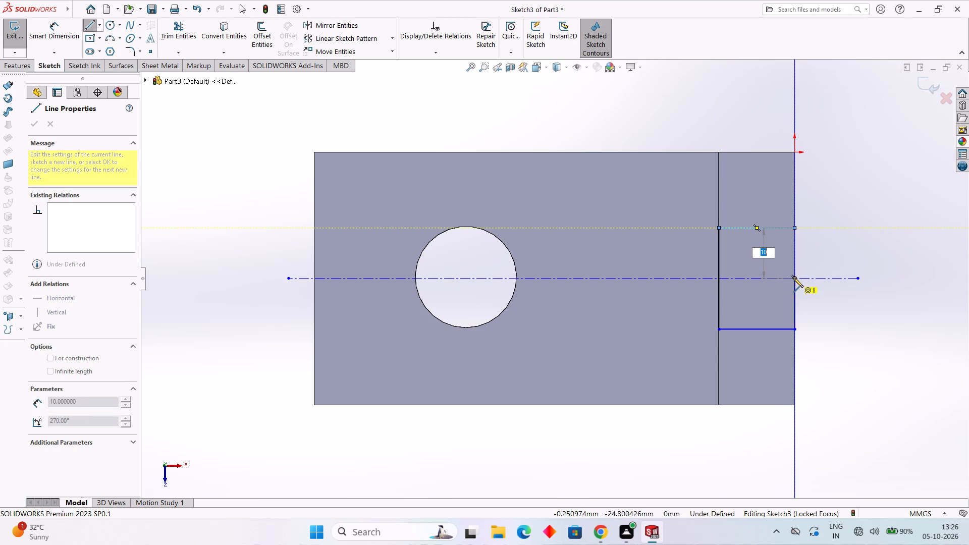
{"action": "left_click", "coordinate": [793, 278]}
{"action": "right_click", "coordinate": [793, 278]}
{"action": "left_click", "coordinate": [811, 281]}
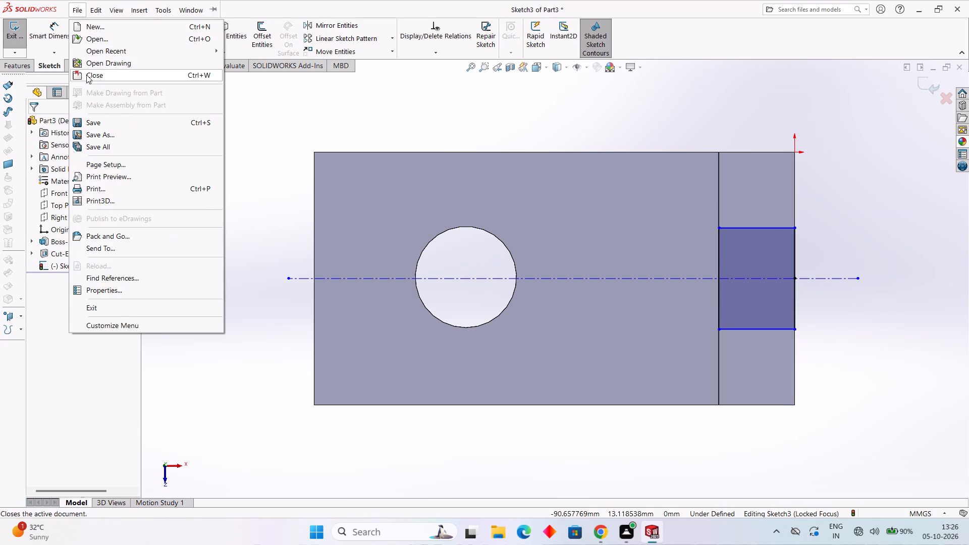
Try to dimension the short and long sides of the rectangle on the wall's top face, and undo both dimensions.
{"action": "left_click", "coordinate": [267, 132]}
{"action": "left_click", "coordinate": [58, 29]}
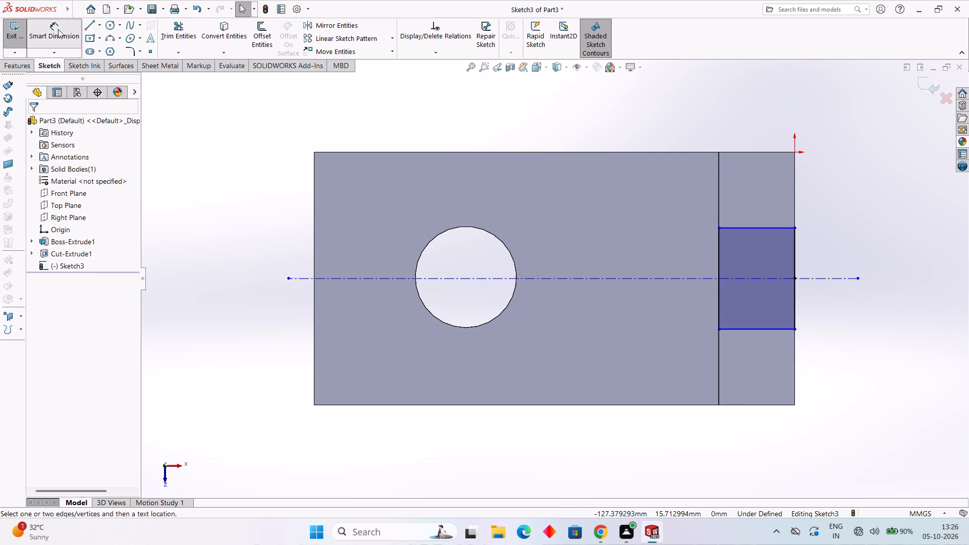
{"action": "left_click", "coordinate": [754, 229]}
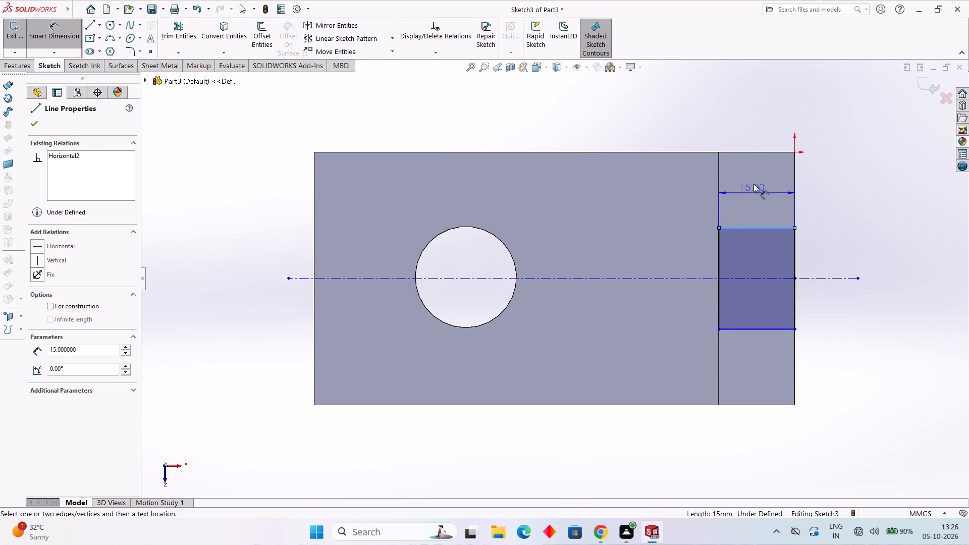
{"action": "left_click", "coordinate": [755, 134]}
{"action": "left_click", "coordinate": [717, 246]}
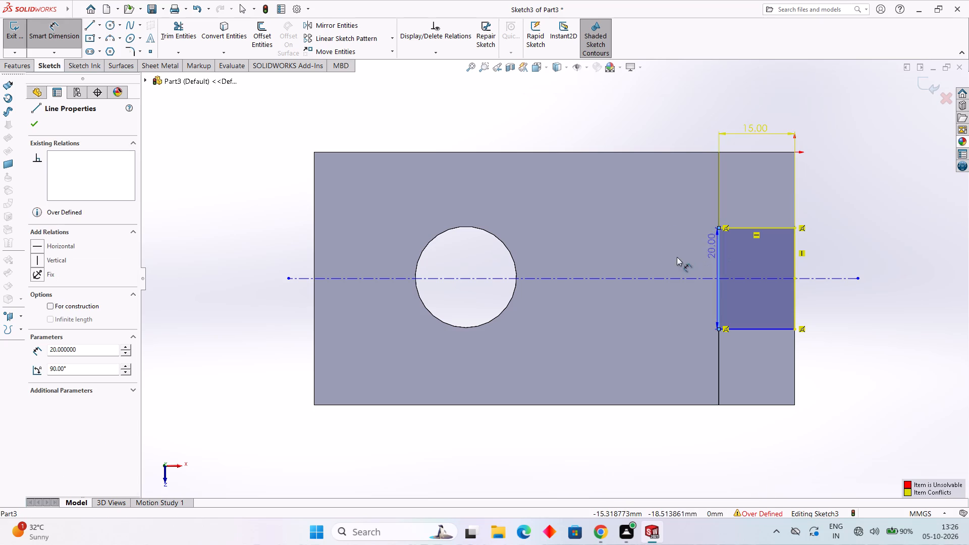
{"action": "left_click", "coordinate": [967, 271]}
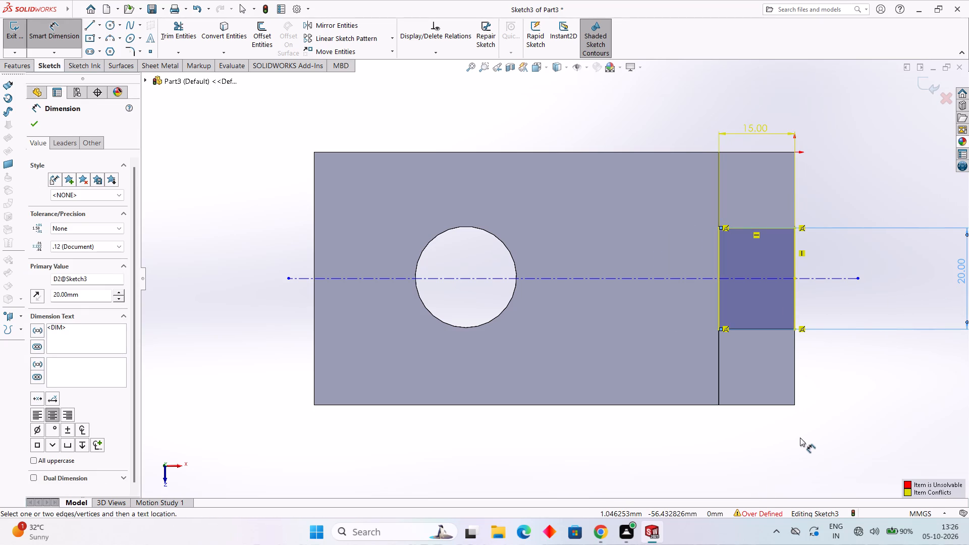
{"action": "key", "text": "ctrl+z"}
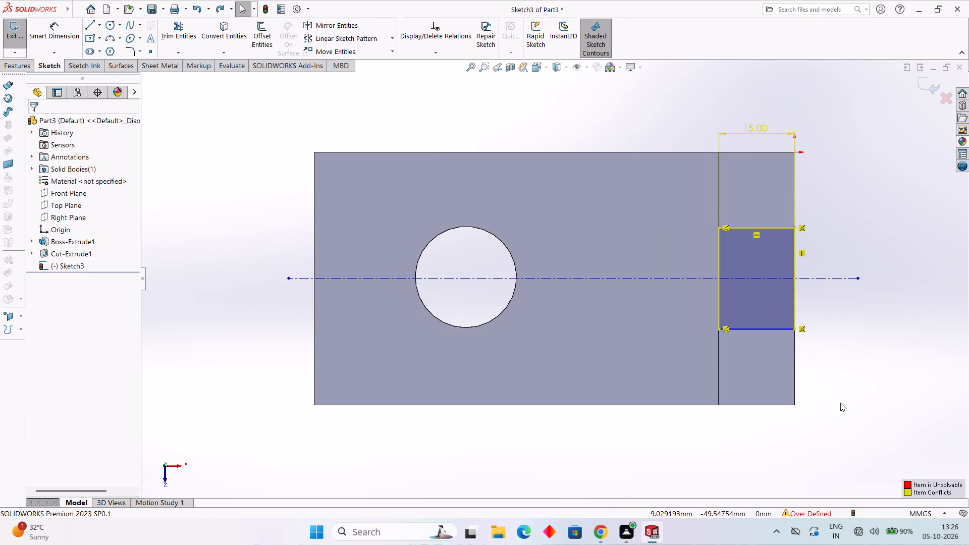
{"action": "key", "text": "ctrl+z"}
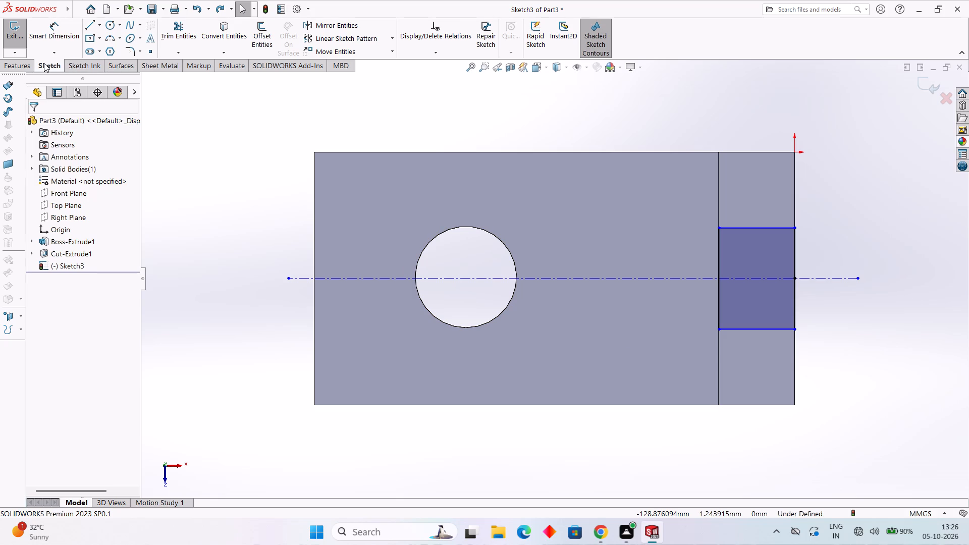
Cut-extrude the rectangle blind to a depth of 15 mm into the top of the vertical wall.
{"action": "left_click", "coordinate": [22, 64]}
{"action": "left_click", "coordinate": [157, 25]}
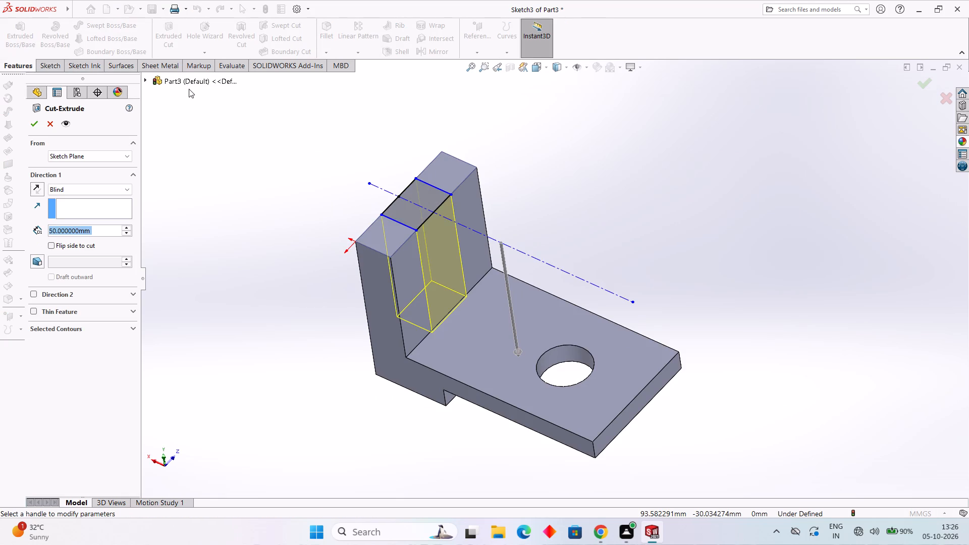
{"action": "type", "text": "15"}
{"action": "key", "text": "Return"}
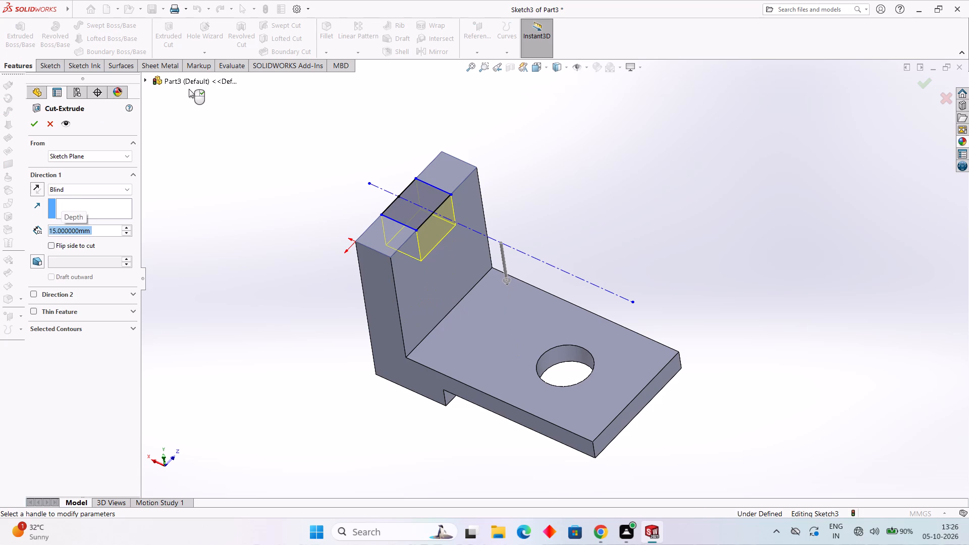
{"action": "left_click", "coordinate": [33, 126]}
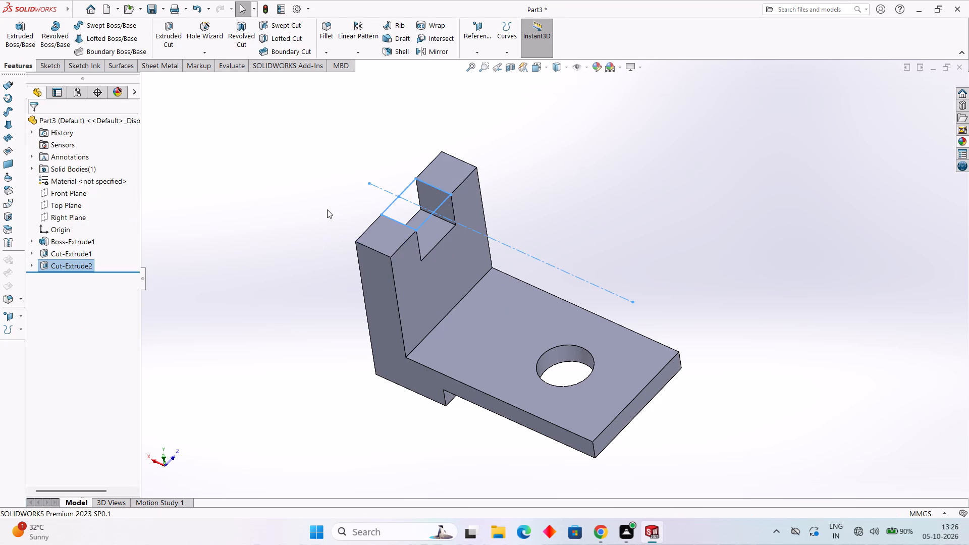
Examine the notched bracket from several sides.
{"action": "middle_click_drag", "start_coordinate": [327, 209], "coordinate": [279, 200]}
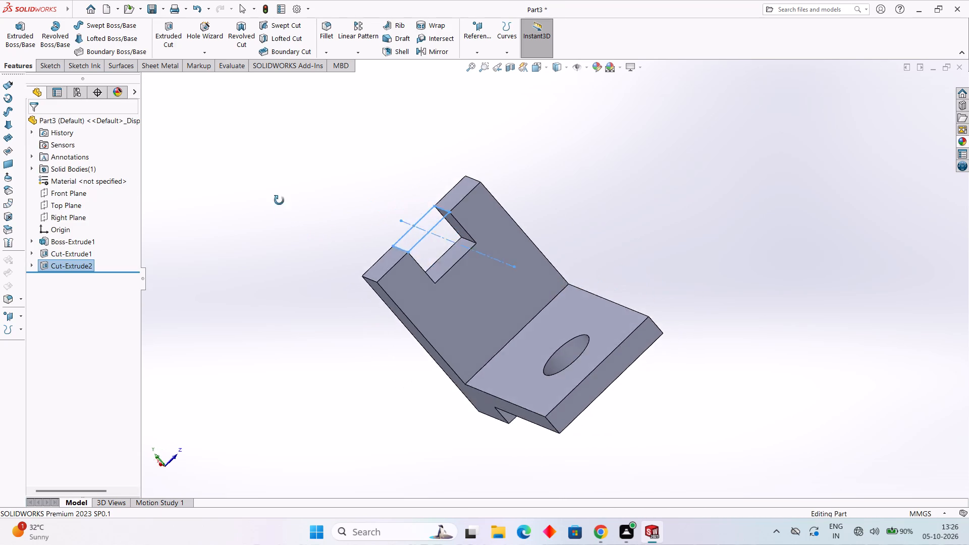
{"action": "middle_click_drag", "start_coordinate": [279, 200], "coordinate": [389, 127]}
{"action": "middle_click_drag", "start_coordinate": [626, 393], "coordinate": [366, 407]}
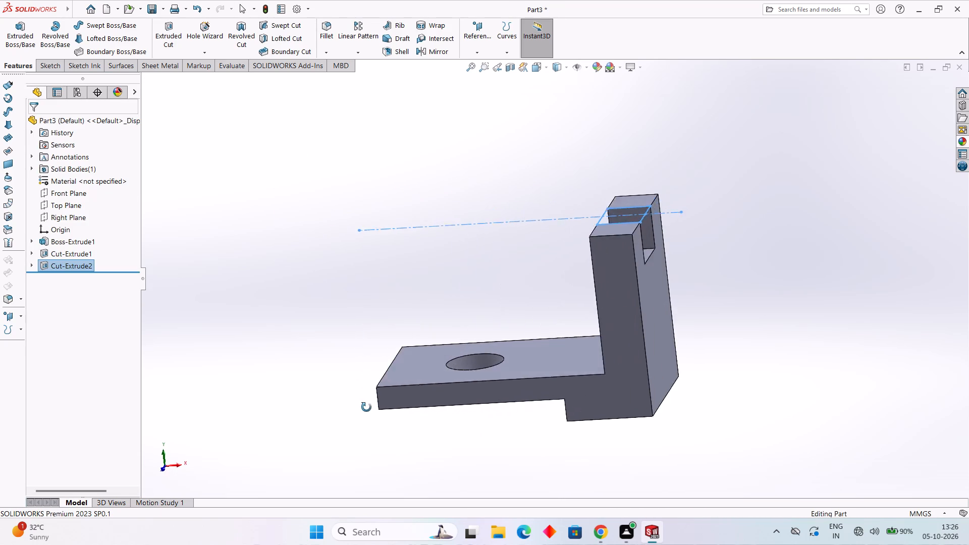
{"action": "middle_click_drag", "start_coordinate": [366, 407], "coordinate": [374, 442]}
{"action": "right_click", "coordinate": [604, 232]}
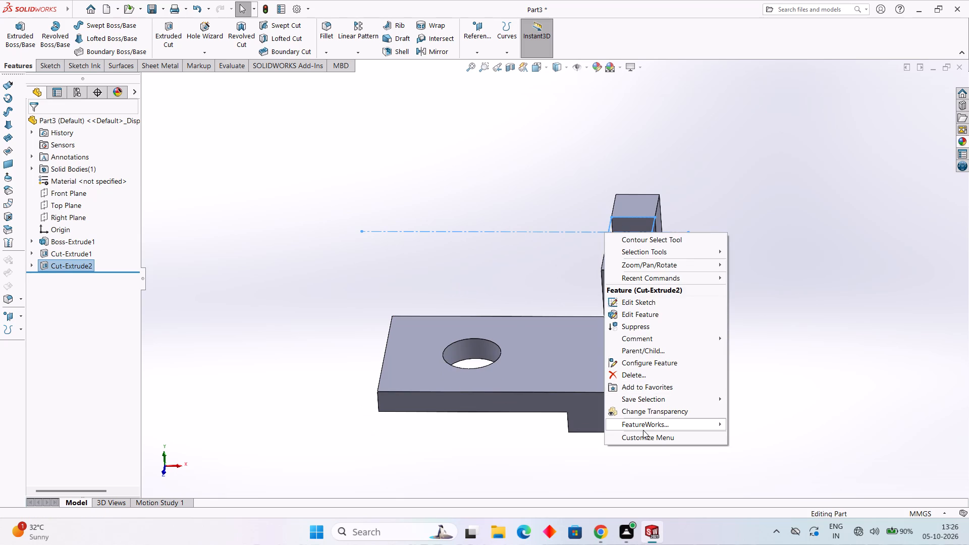
{"action": "left_click", "coordinate": [783, 307]}
{"action": "middle_click_drag", "start_coordinate": [433, 374], "coordinate": [435, 374]}
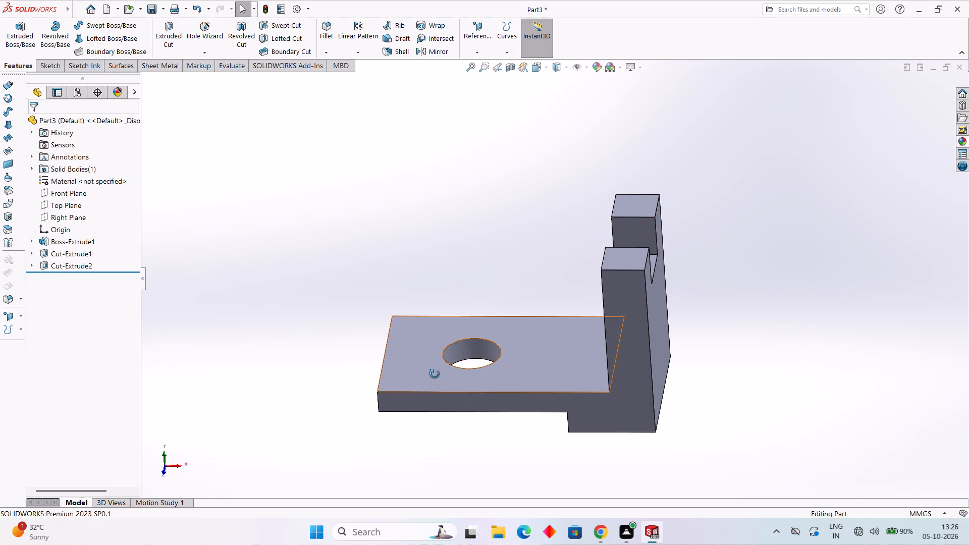
{"action": "middle_click_drag", "start_coordinate": [435, 374], "coordinate": [615, 498]}
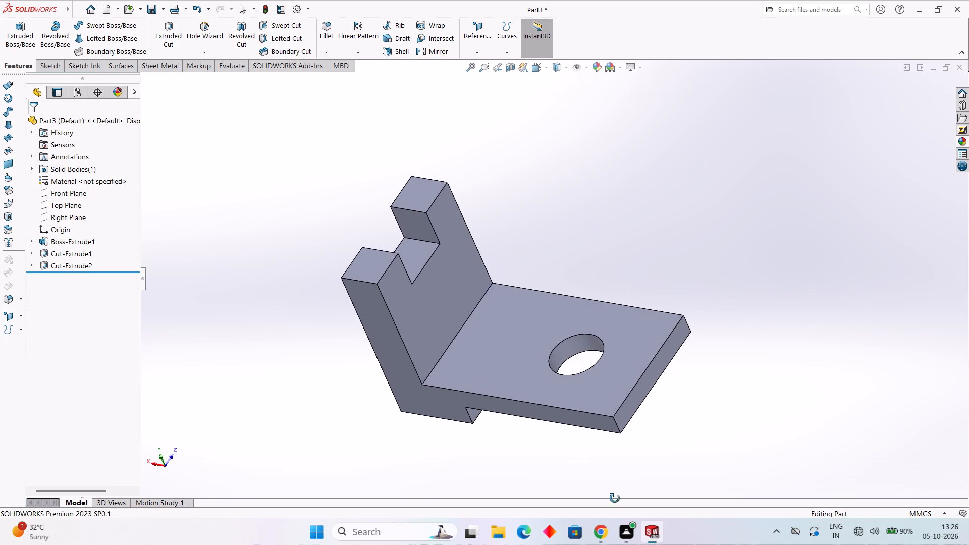
{"action": "middle_click_drag", "start_coordinate": [615, 498], "coordinate": [621, 510]}
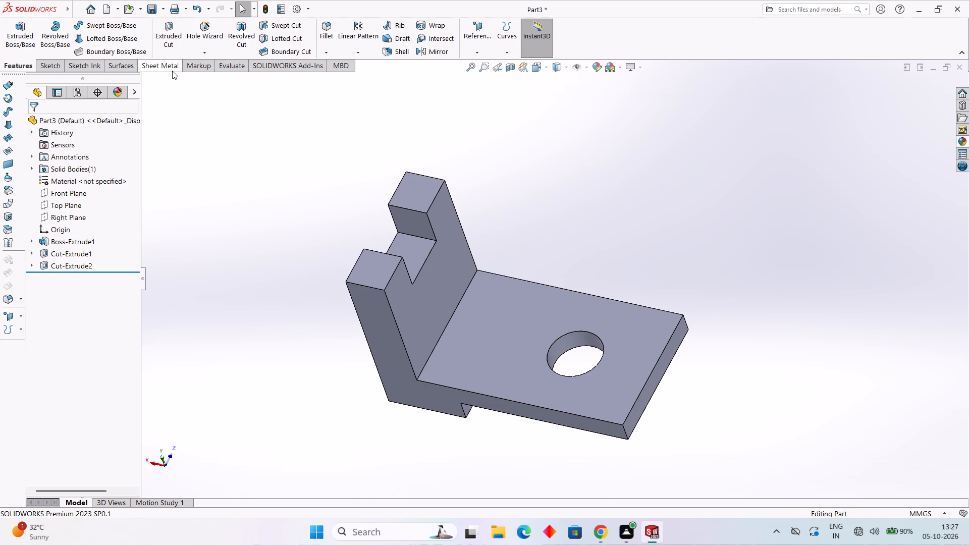
Fillet the two vertical corner edges at the free end of the horizontal arm with a 5 mm radius.
{"action": "left_click", "coordinate": [317, 29]}
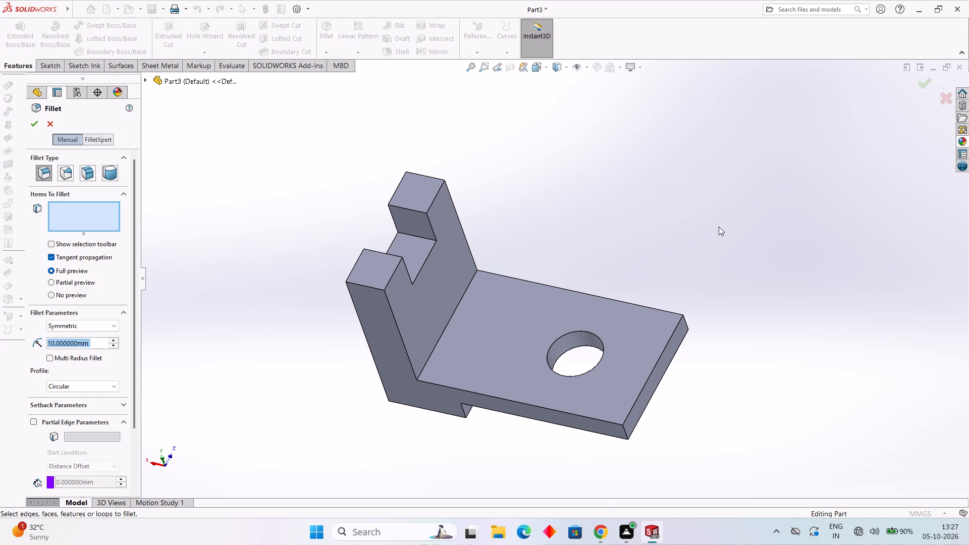
{"action": "middle_click_drag", "start_coordinate": [769, 239], "coordinate": [708, 274]}
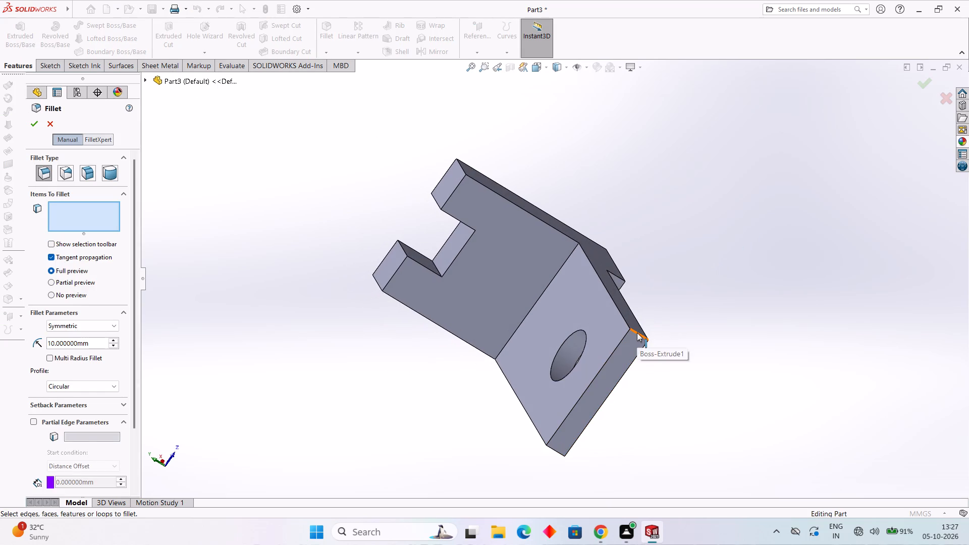
{"action": "left_click", "coordinate": [637, 333]}
{"action": "scroll", "coordinate": [622, 410], "scroll_direction": "down", "scroll_amount": 1}
{"action": "middle_click_drag", "start_coordinate": [623, 408], "coordinate": [672, 346]}
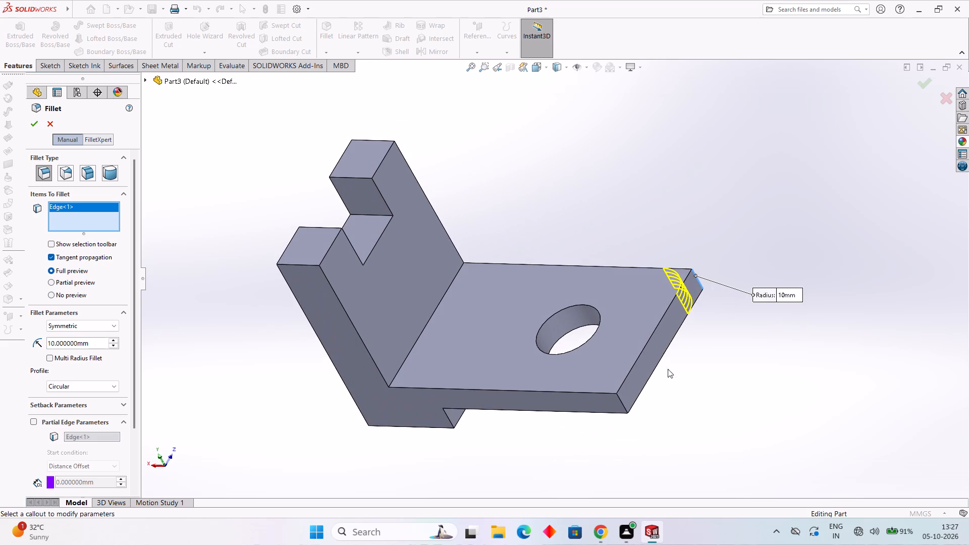
{"action": "left_click", "coordinate": [619, 401]}
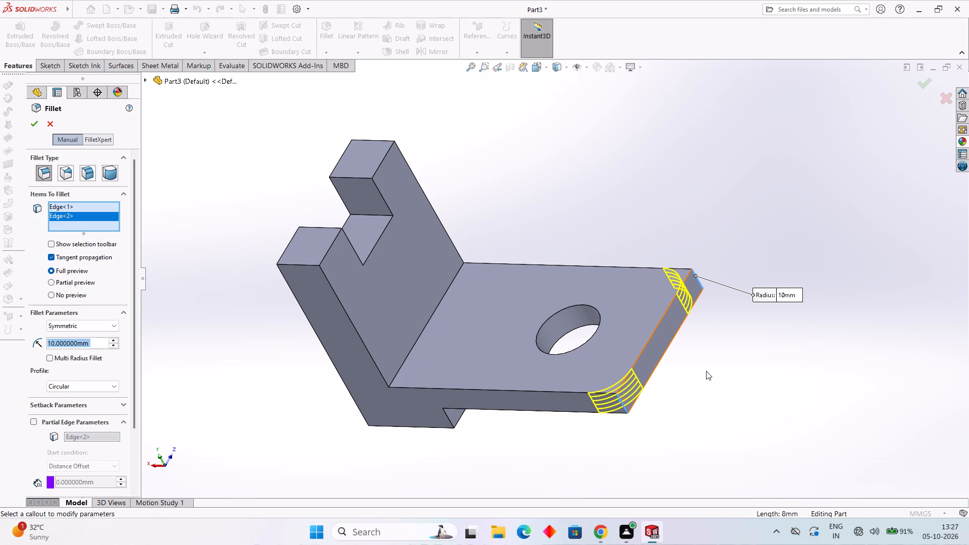
{"action": "key", "text": "5"}
{"action": "key", "text": "Return"}
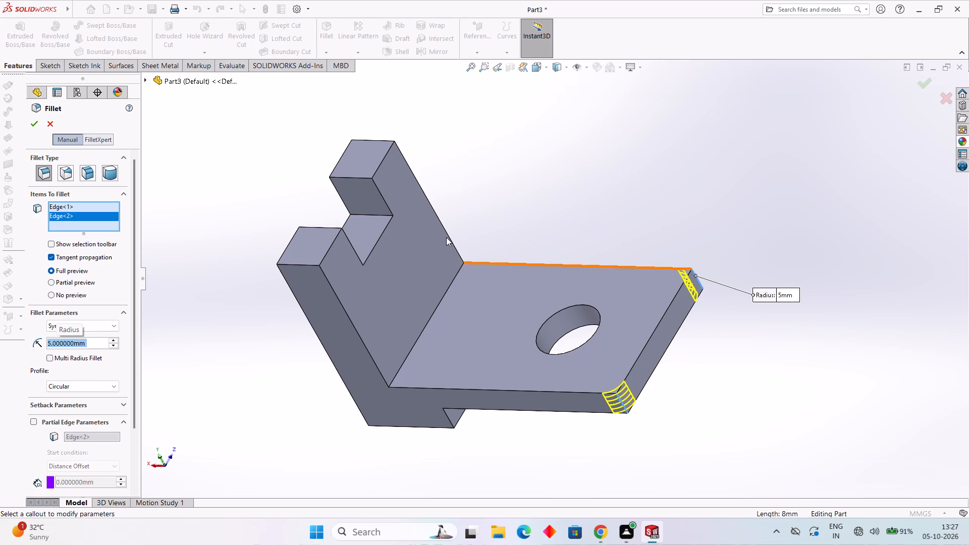
{"action": "left_click", "coordinate": [30, 125]}
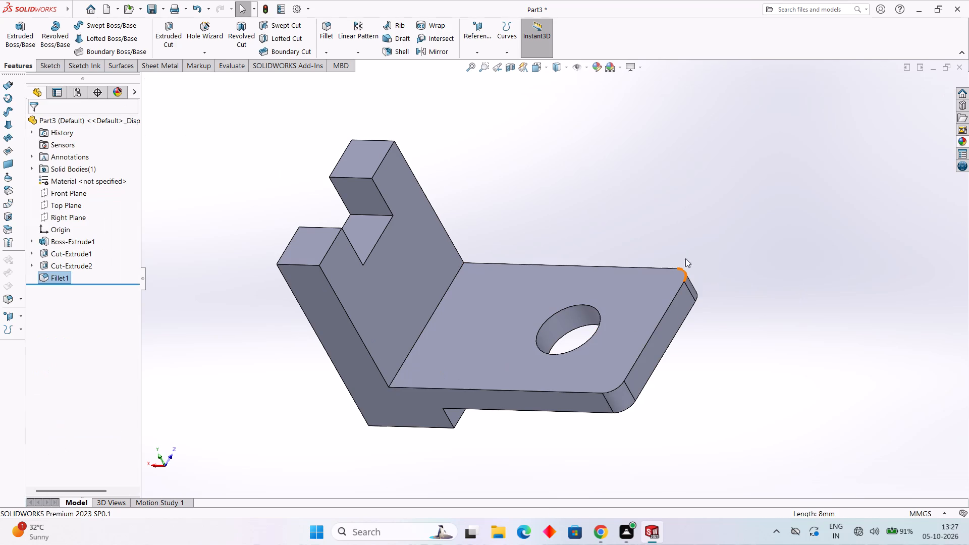
Start a Rib and open its sketch from the notch's bottom edge on the wall's inner face.
{"action": "middle_click_drag", "start_coordinate": [739, 230], "coordinate": [795, 133]}
{"action": "middle_click_drag", "start_coordinate": [473, 435], "coordinate": [606, 399]}
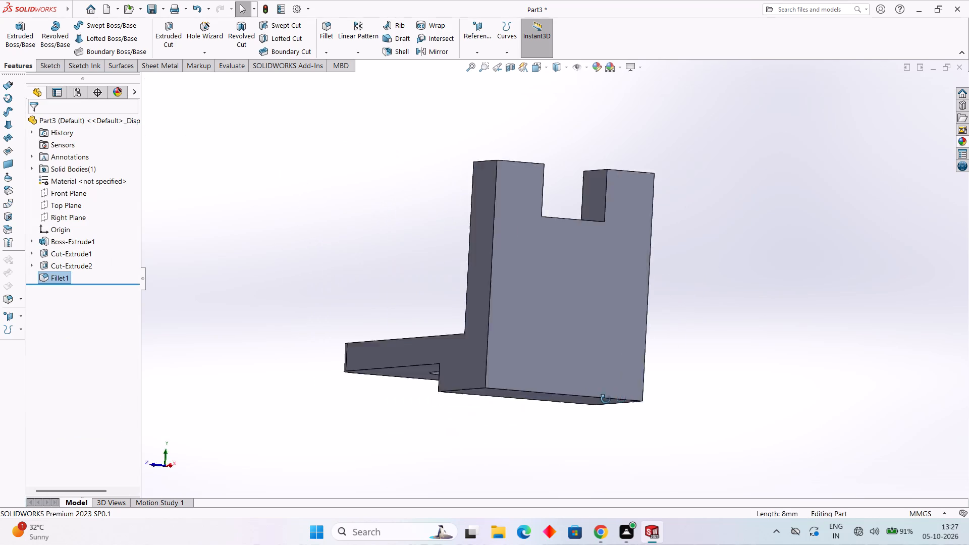
{"action": "middle_click_drag", "start_coordinate": [606, 399], "coordinate": [756, 462]}
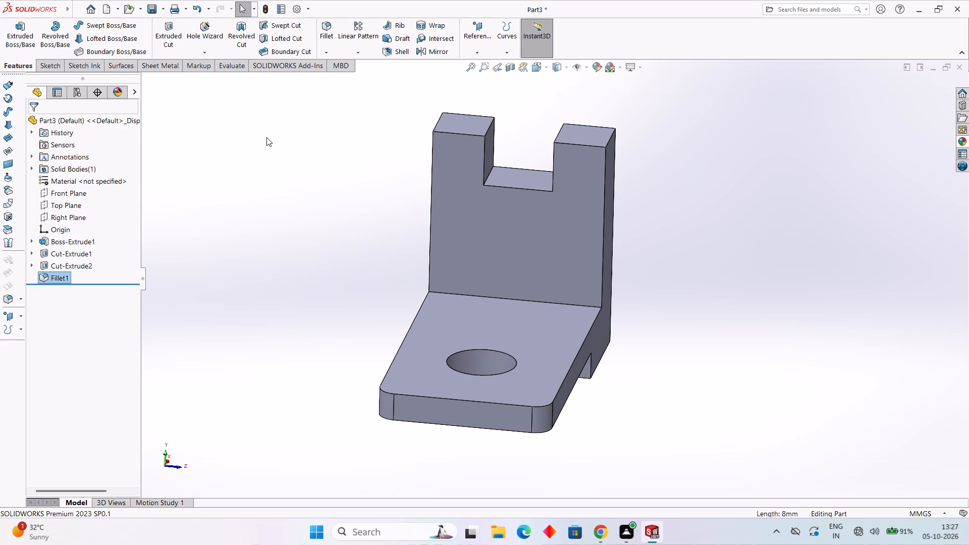
{"action": "left_click", "coordinate": [399, 27]}
{"action": "left_click", "coordinate": [506, 187]}
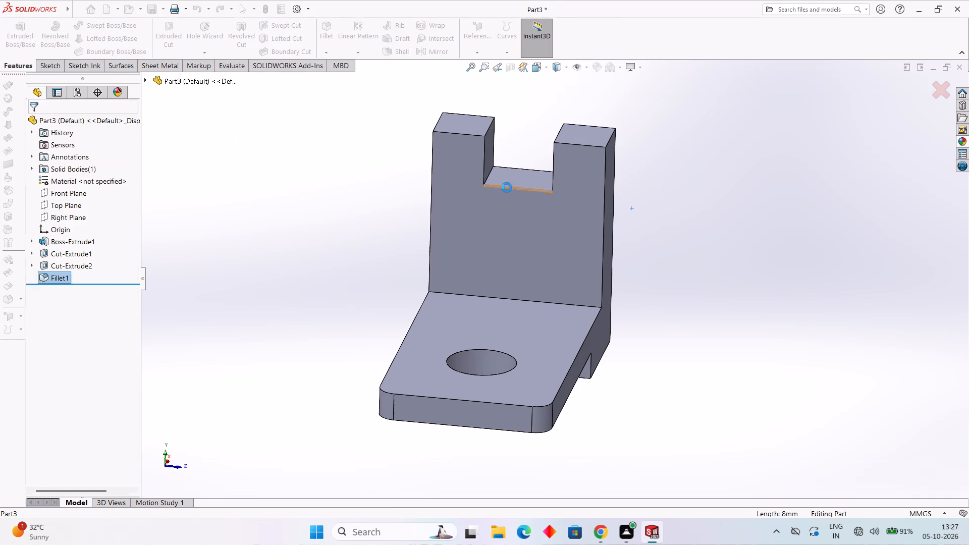
{"action": "scroll", "coordinate": [625, 367], "scroll_direction": "up", "scroll_amount": 3}
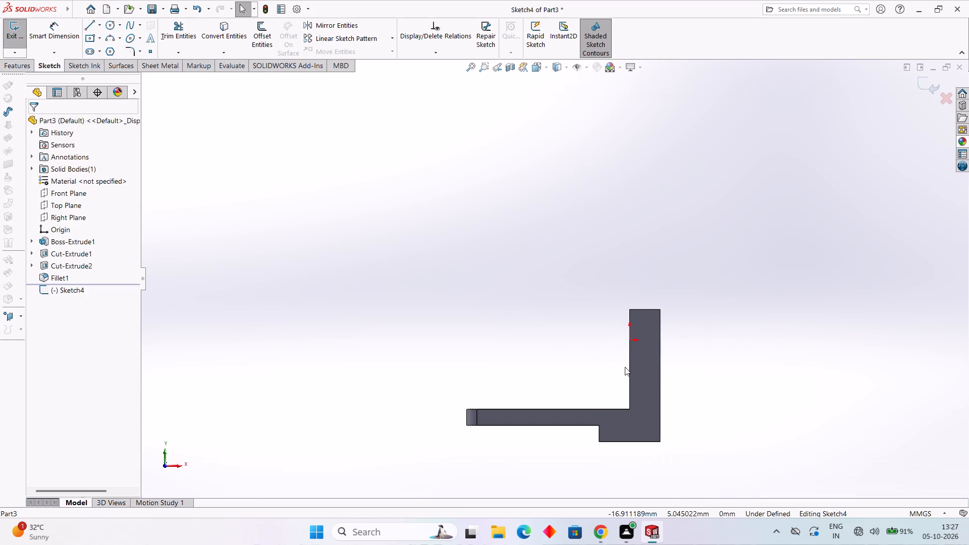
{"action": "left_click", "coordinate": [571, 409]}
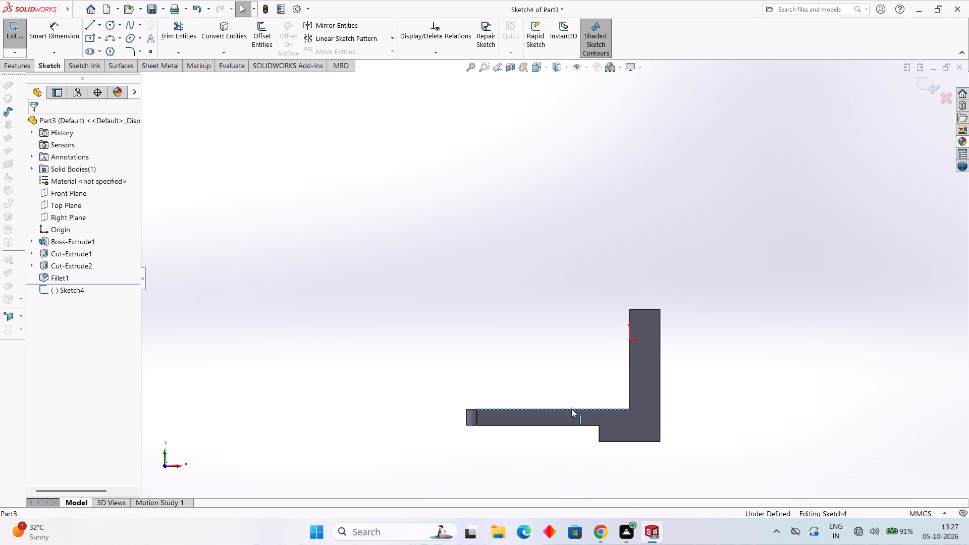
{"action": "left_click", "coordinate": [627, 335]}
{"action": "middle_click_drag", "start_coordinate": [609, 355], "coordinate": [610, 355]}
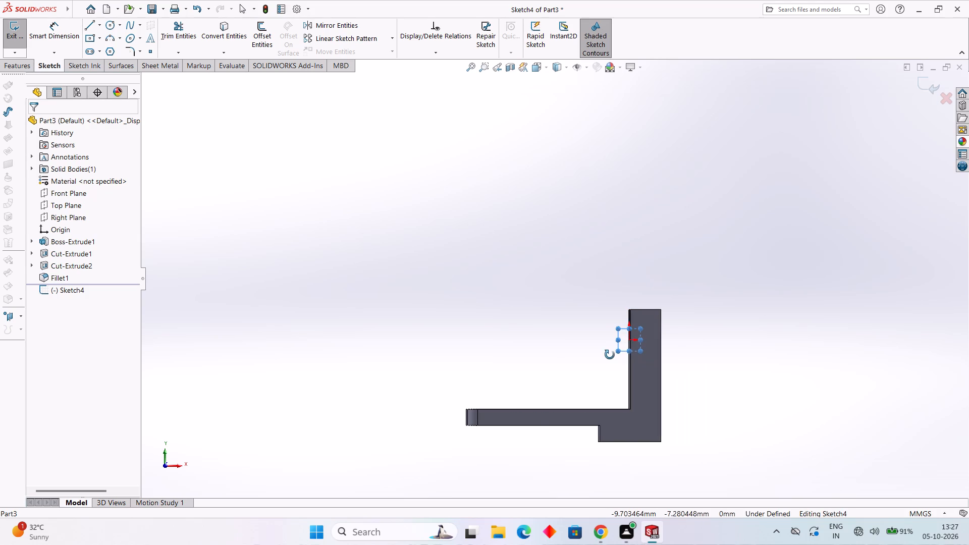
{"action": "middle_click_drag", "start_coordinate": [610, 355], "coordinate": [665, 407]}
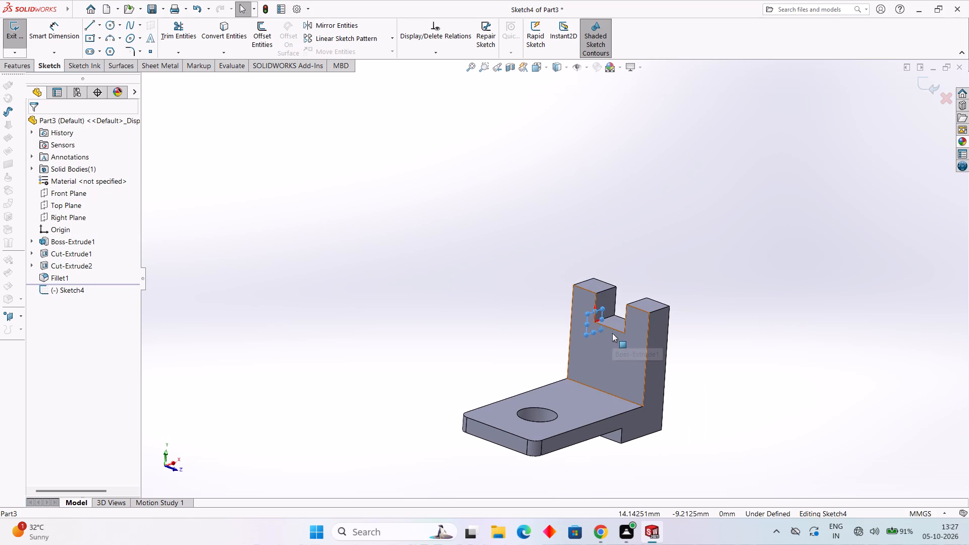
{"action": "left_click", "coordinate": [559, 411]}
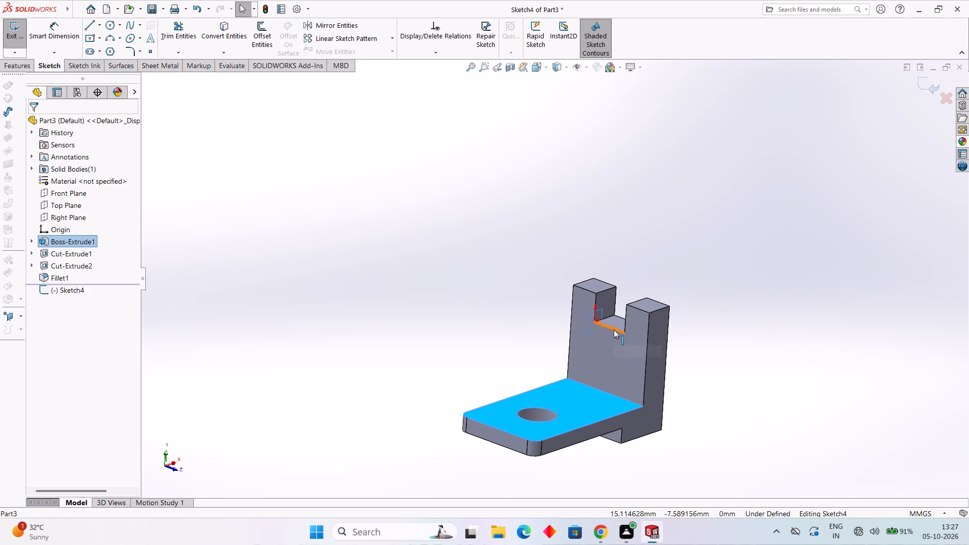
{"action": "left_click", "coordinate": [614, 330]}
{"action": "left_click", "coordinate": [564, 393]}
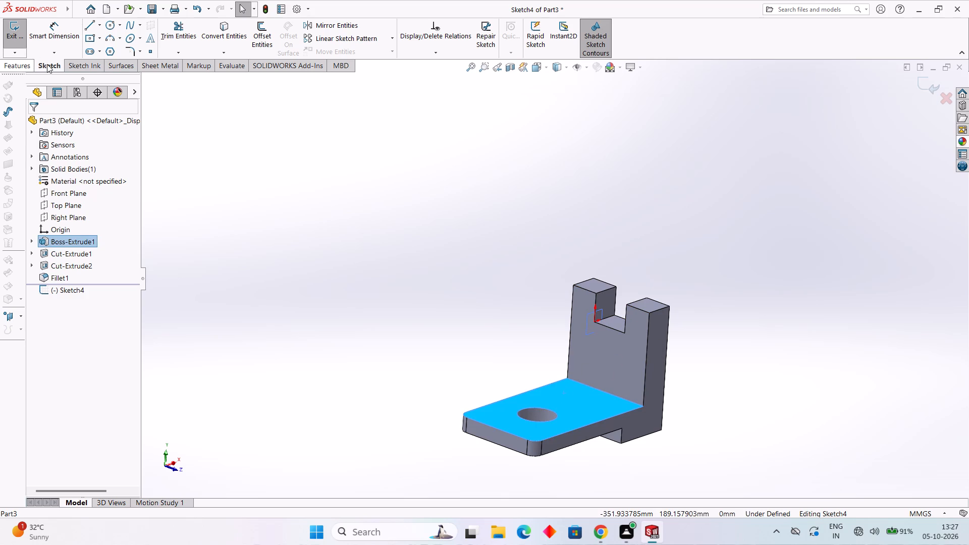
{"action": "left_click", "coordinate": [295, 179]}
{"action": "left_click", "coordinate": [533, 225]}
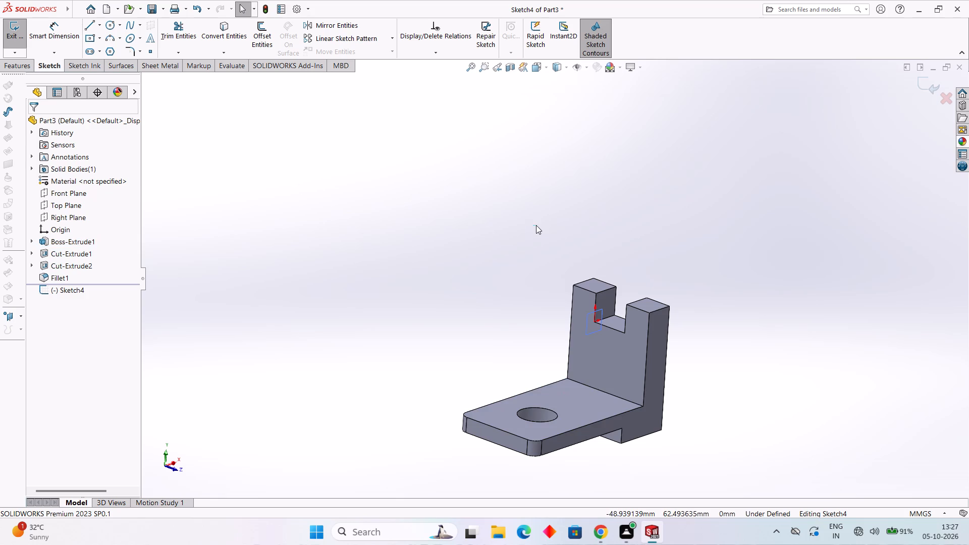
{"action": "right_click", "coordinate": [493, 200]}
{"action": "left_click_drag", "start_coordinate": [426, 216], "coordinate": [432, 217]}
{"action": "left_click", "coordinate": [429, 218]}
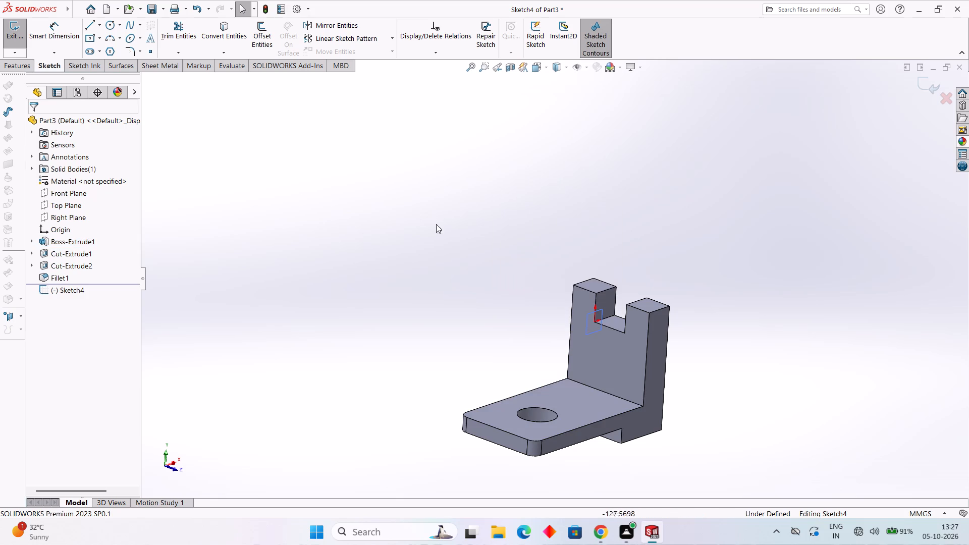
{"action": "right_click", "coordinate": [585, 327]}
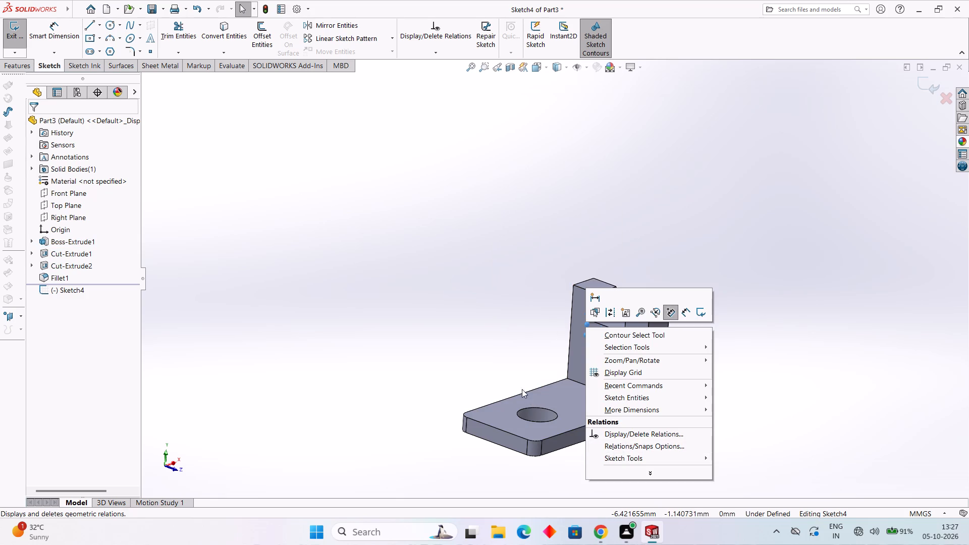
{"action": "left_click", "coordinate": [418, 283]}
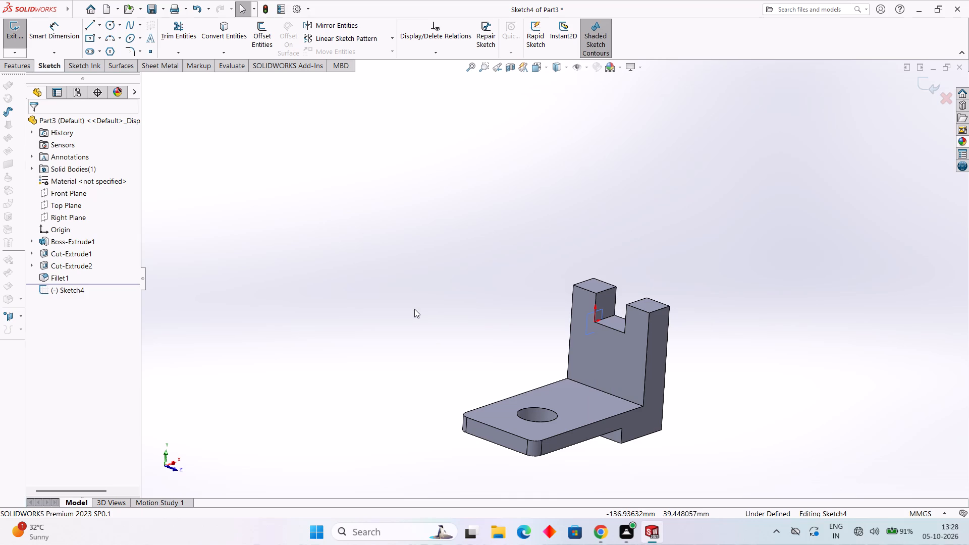
Discard the open rib sketch and undo its reference plane and the 5 mm corner fillet.
{"action": "right_click", "coordinate": [587, 320]}
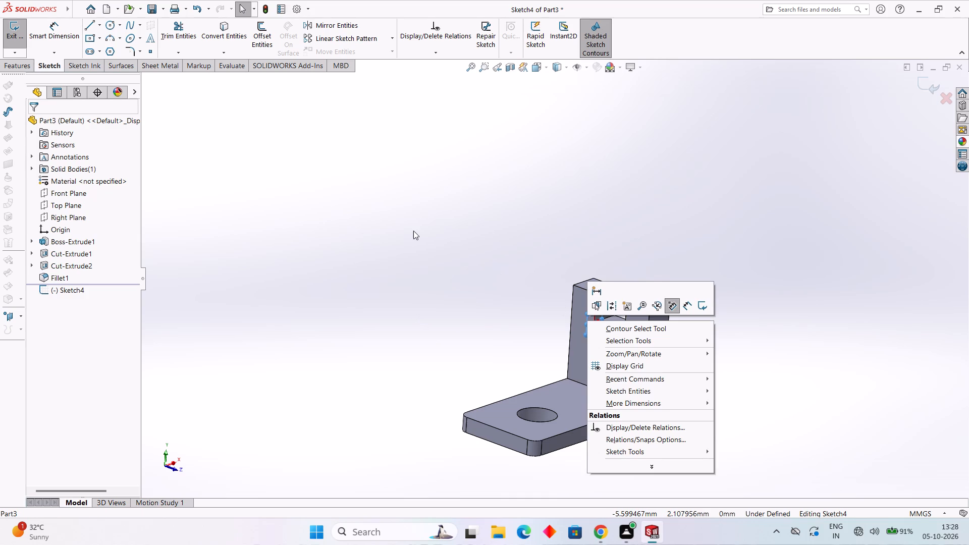
{"action": "key", "text": "Delete"}
{"action": "left_click", "coordinate": [413, 230]}
{"action": "key", "text": "Delete"}
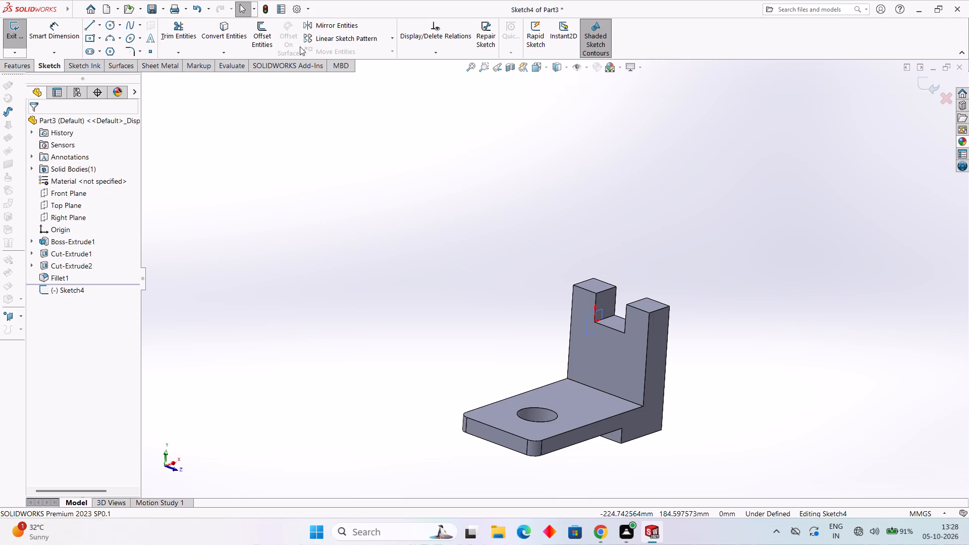
{"action": "key", "text": "ctrl+z"}
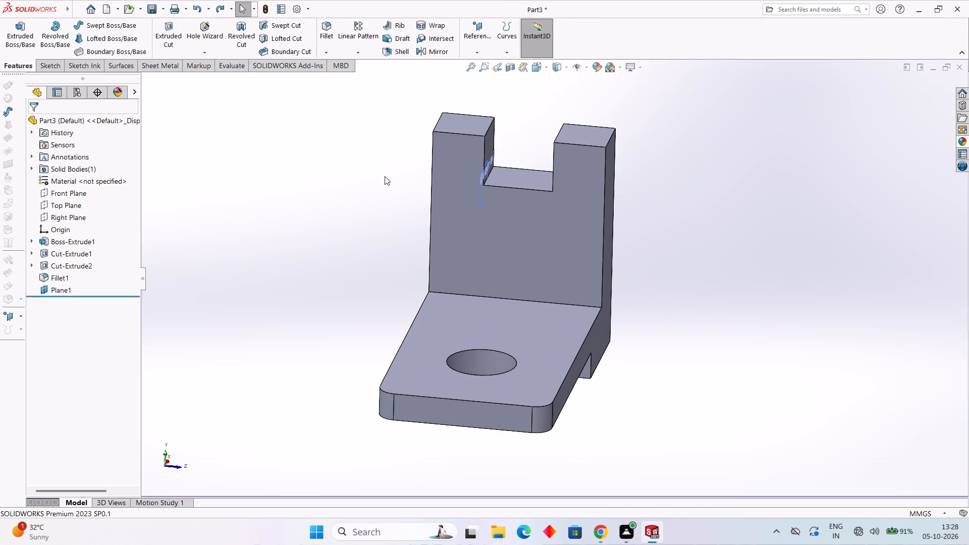
{"action": "key", "text": "ctrl+z"}
{"action": "middle_click_drag", "start_coordinate": [463, 209], "coordinate": [471, 197]}
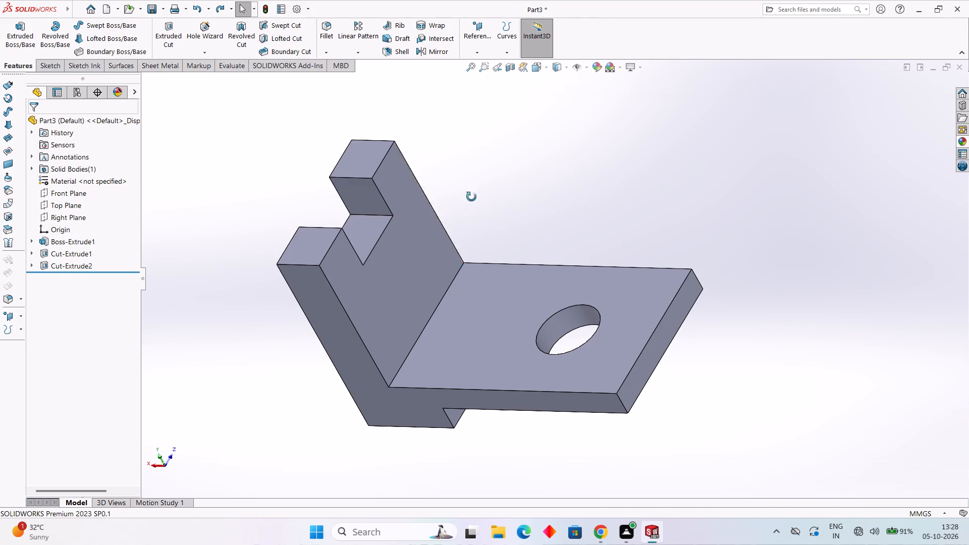
{"action": "middle_click_drag", "start_coordinate": [471, 197], "coordinate": [804, 239]}
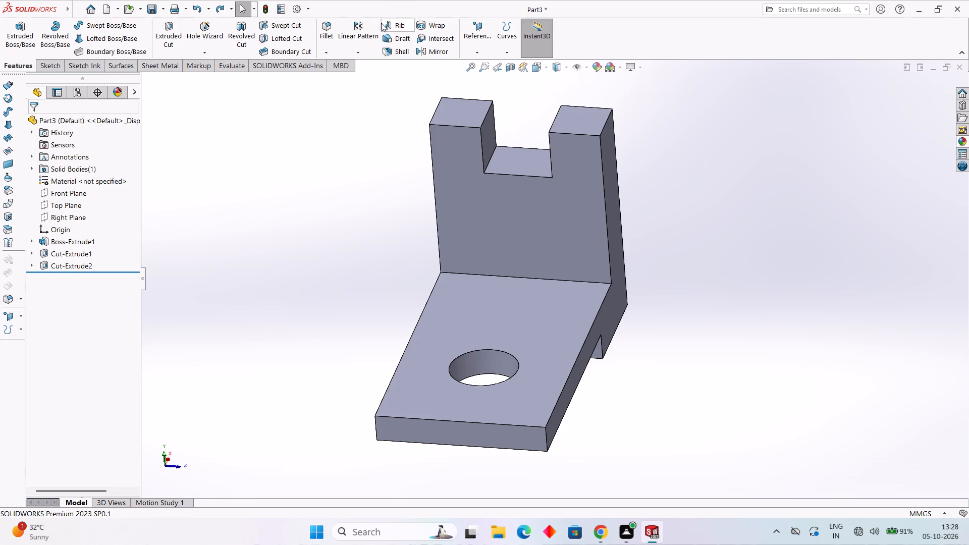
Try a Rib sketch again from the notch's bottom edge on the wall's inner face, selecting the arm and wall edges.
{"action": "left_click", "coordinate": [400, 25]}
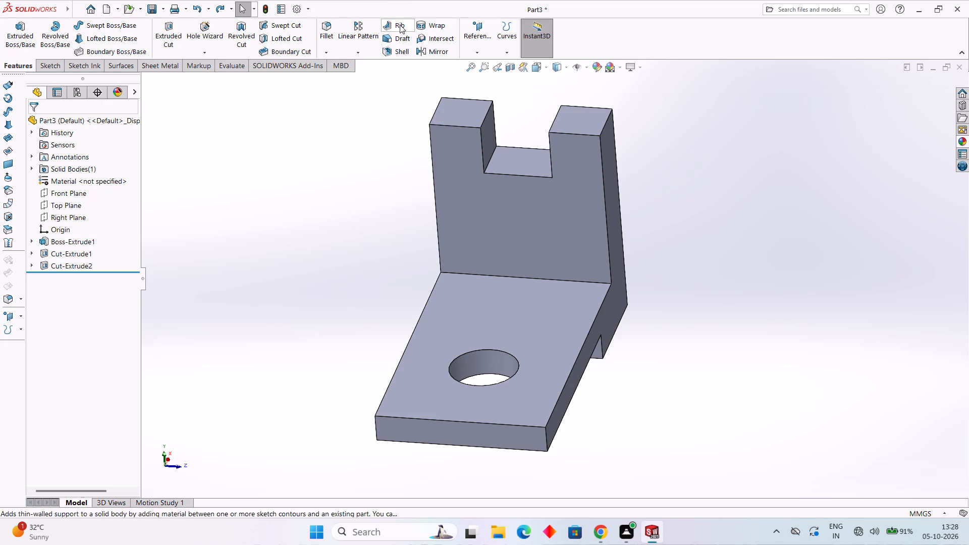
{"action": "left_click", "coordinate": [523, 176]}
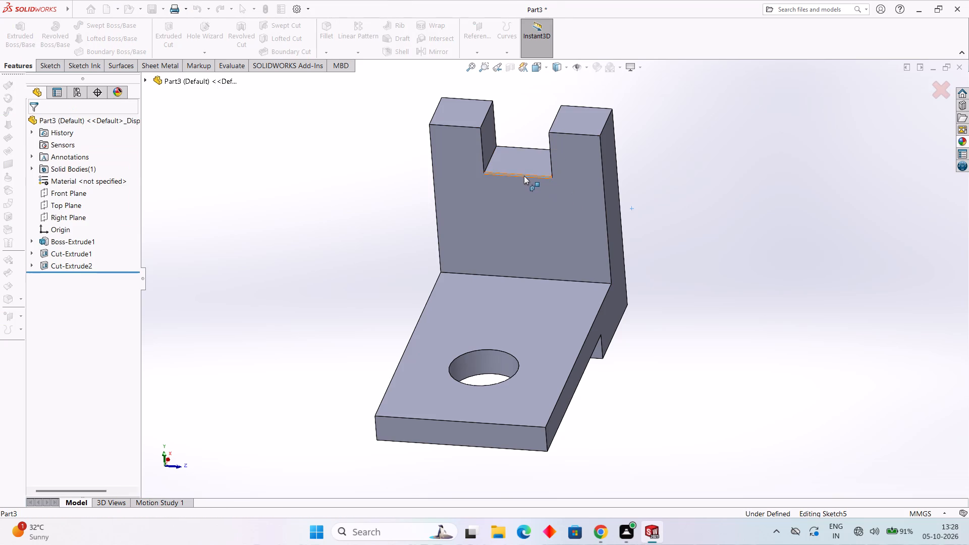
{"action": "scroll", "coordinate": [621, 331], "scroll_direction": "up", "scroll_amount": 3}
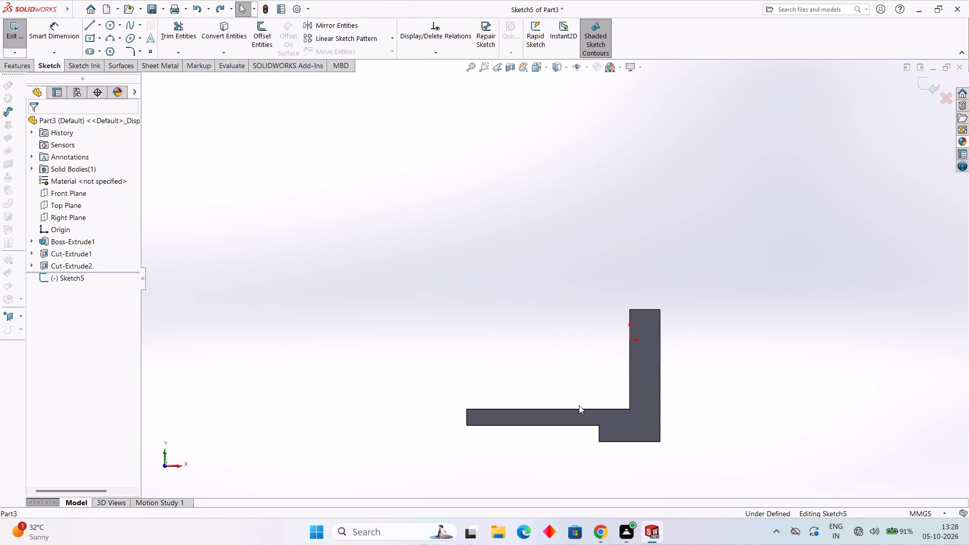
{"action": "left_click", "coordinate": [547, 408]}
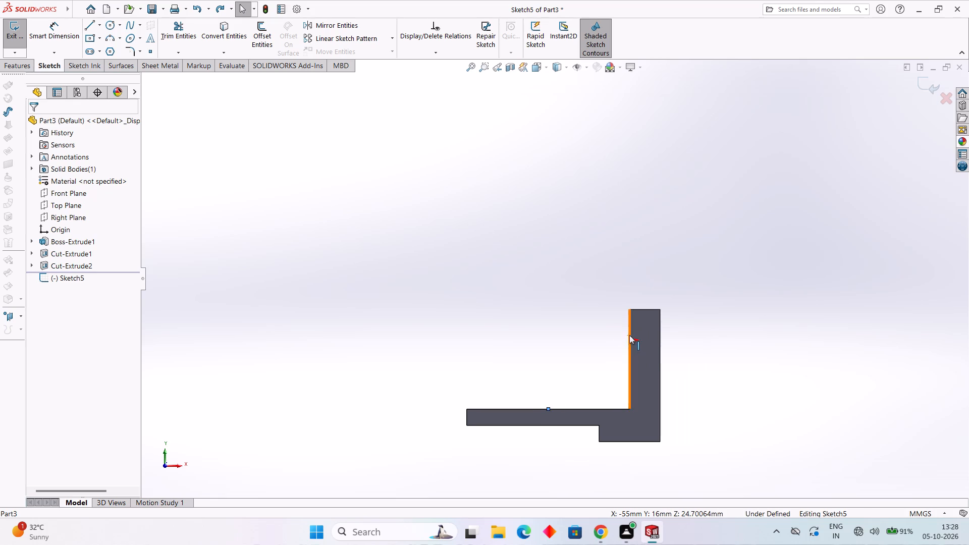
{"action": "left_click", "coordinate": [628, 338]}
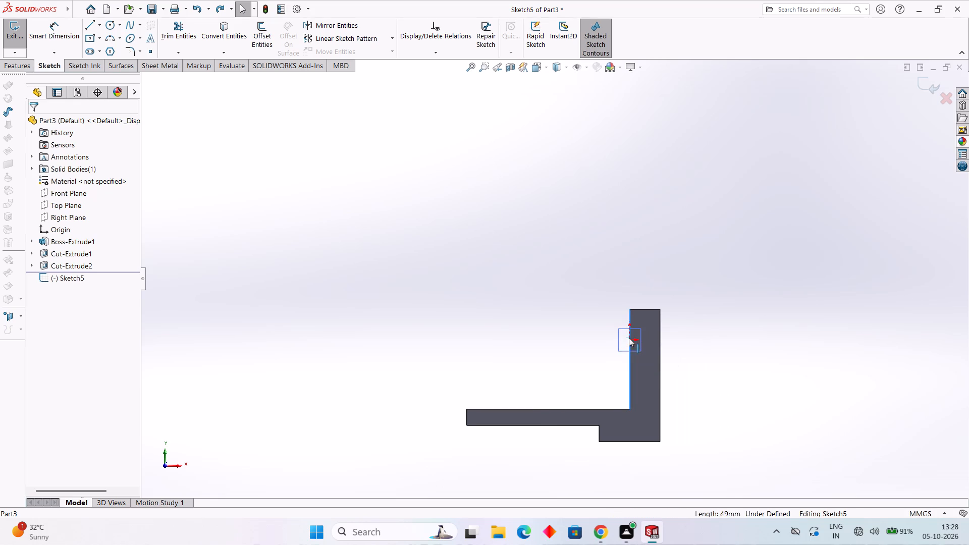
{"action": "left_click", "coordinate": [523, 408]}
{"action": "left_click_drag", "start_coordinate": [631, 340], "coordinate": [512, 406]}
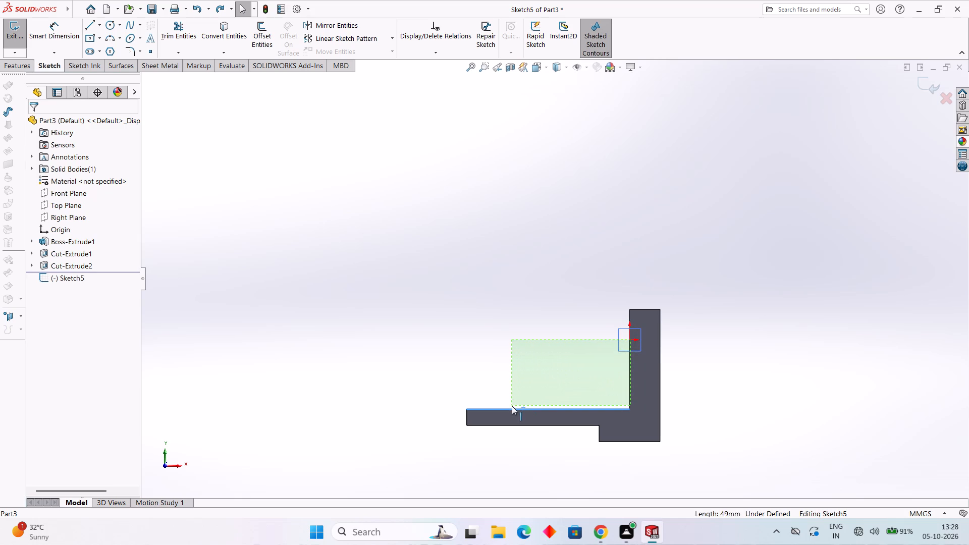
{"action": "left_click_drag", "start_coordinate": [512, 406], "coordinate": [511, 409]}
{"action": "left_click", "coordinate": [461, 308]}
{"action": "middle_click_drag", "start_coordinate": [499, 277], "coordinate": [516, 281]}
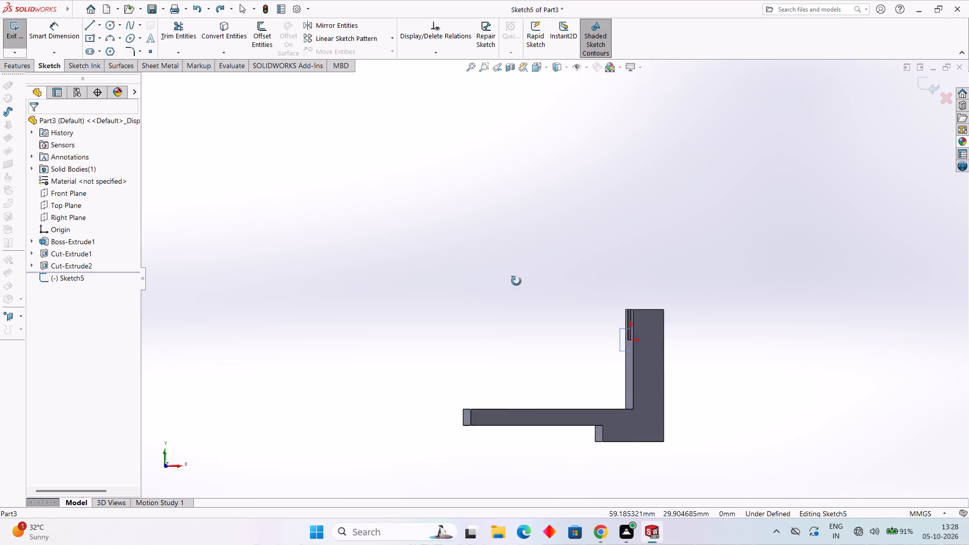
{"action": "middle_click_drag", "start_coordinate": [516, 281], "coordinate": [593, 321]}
Undo the new rib sketch and the notch cut to return to the notch sketch.
{"action": "key", "text": "ctrl+z"}
{"action": "key", "text": "ctrl+z"}
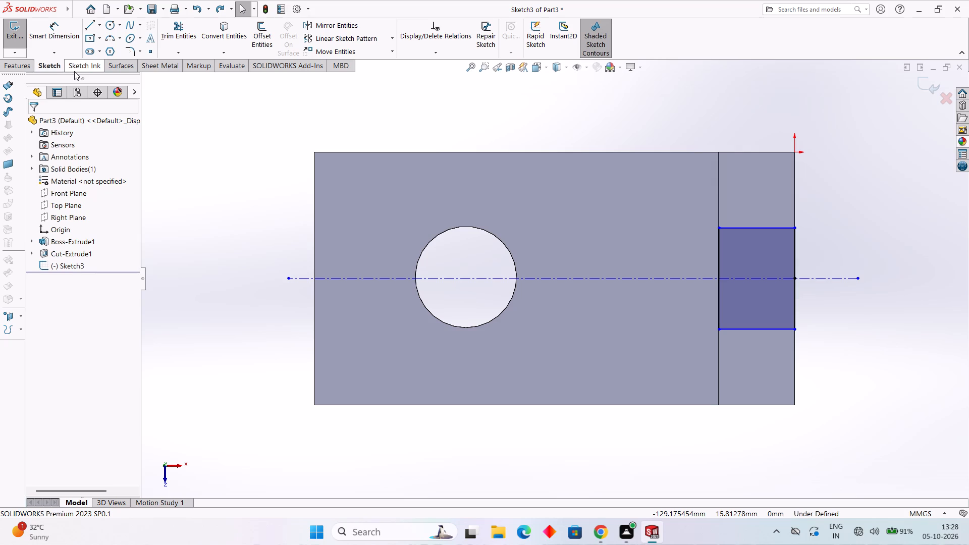
Dimension the notch rectangle with a 20 mm width and 10 mm from its corner to the centreline.
{"action": "left_click", "coordinate": [43, 30]}
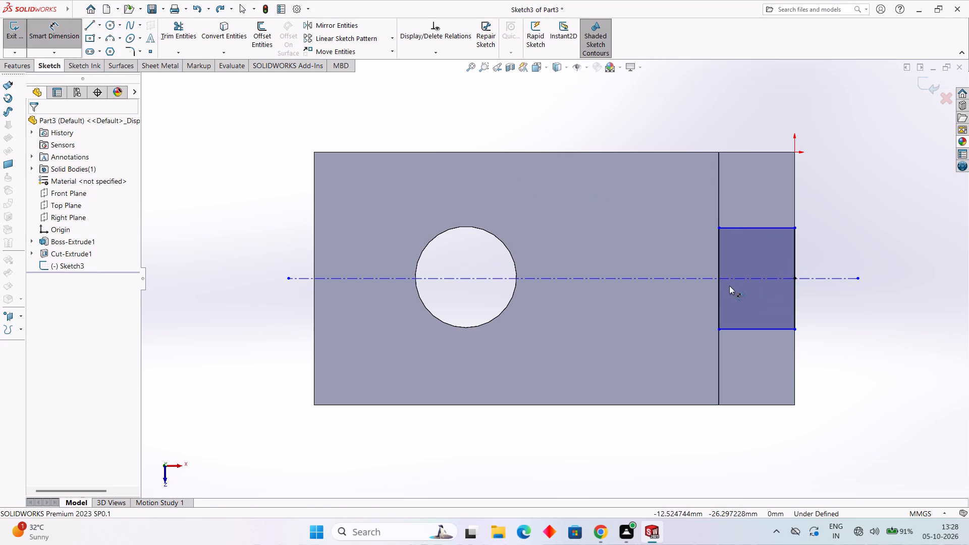
{"action": "left_click_drag", "start_coordinate": [719, 289], "coordinate": [725, 289]}
{"action": "left_click", "coordinate": [869, 299]}
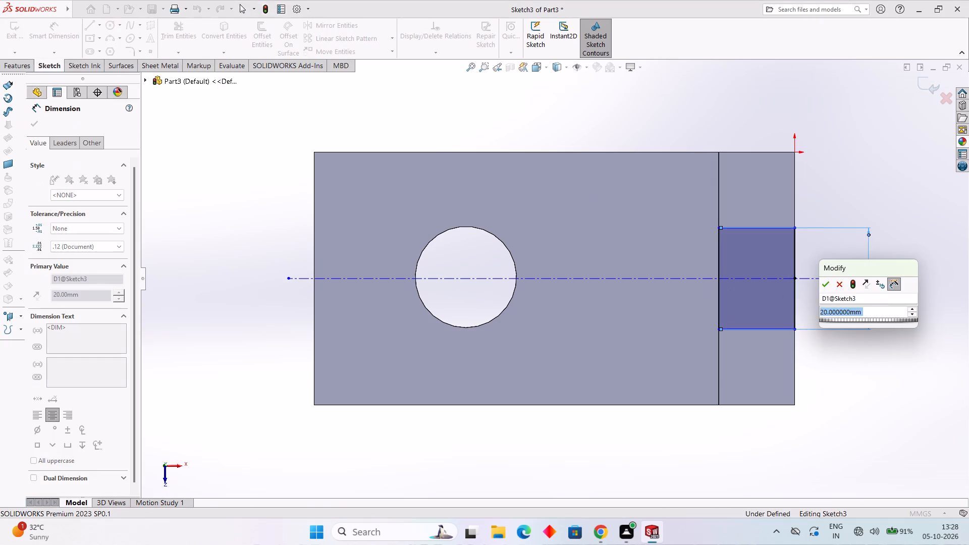
{"action": "left_click", "coordinate": [830, 286]}
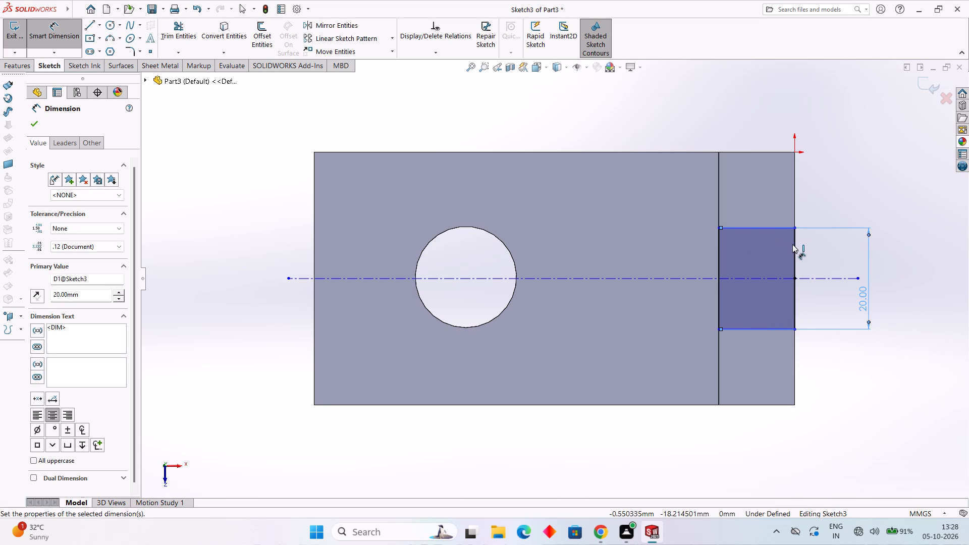
{"action": "left_click_drag", "start_coordinate": [794, 244], "coordinate": [800, 244]}
{"action": "left_click", "coordinate": [834, 251]}
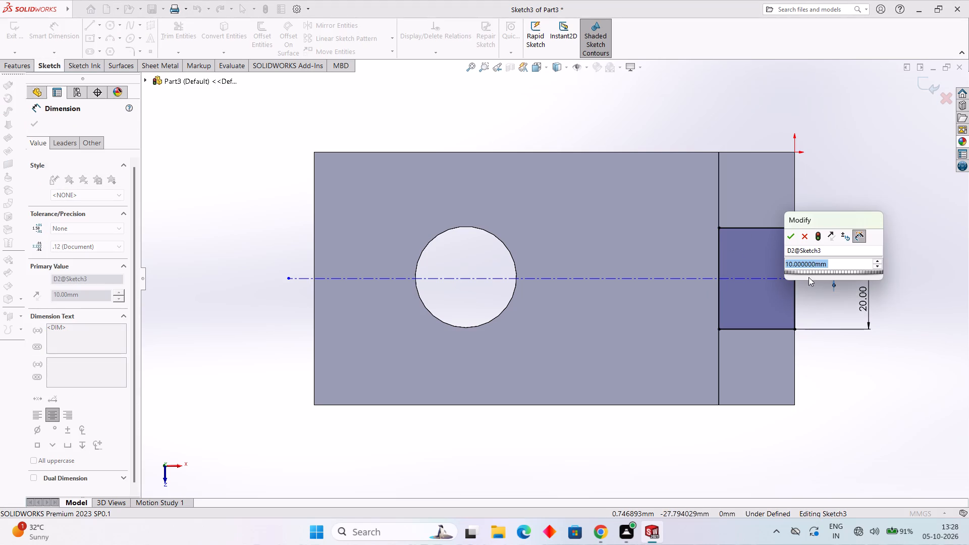
{"action": "left_click", "coordinate": [795, 241]}
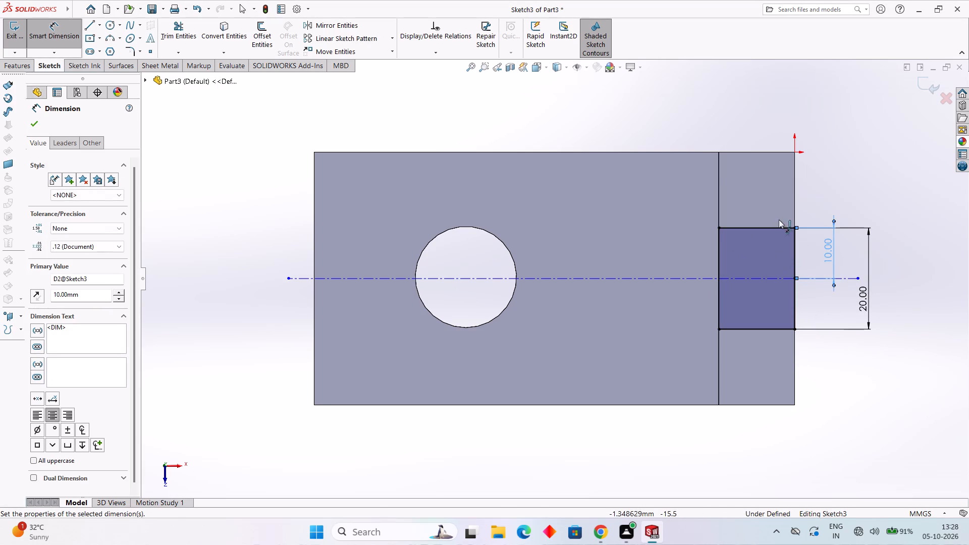
{"action": "right_click", "coordinate": [663, 279]}
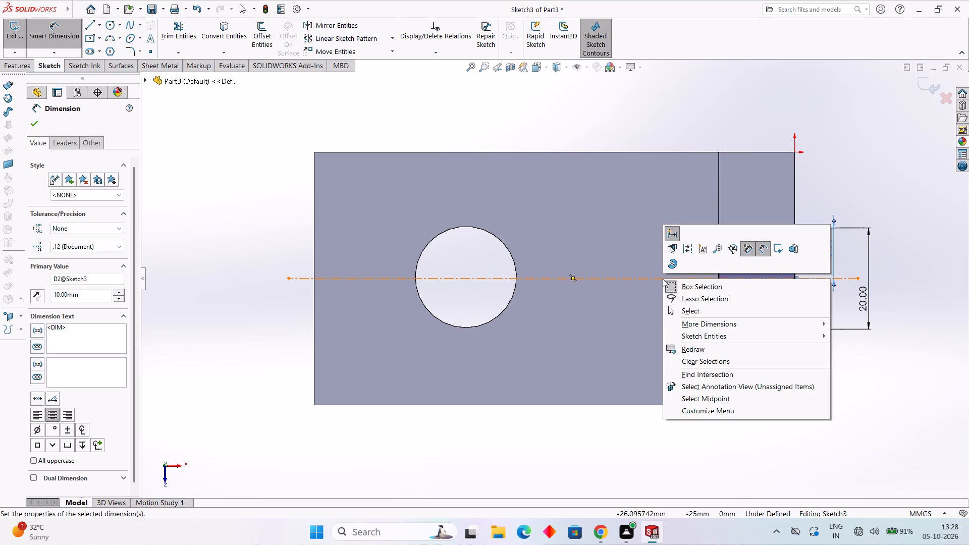
{"action": "left_click", "coordinate": [698, 307]}
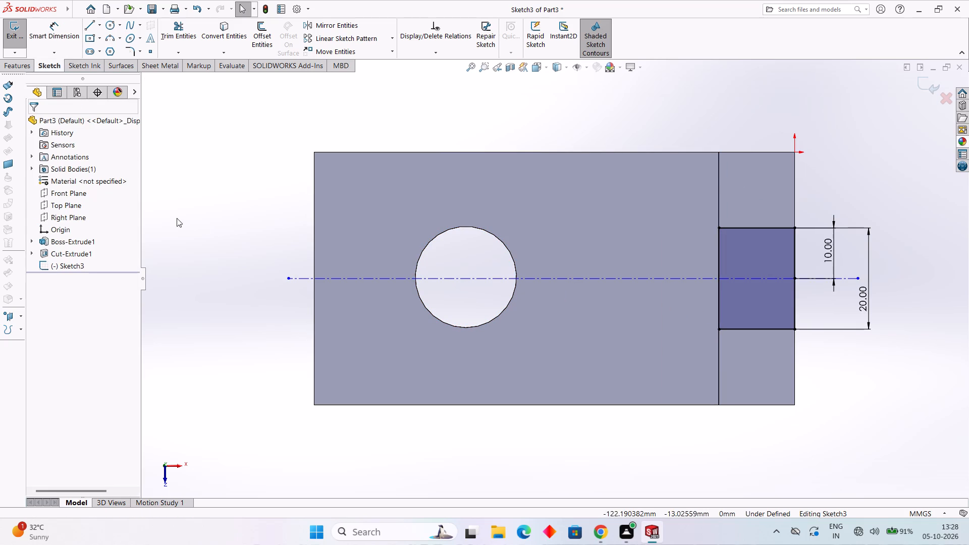
{"action": "left_click", "coordinate": [210, 217]}
Delete the horizontal construction centreline from the notch sketch.
{"action": "right_click", "coordinate": [294, 278]}
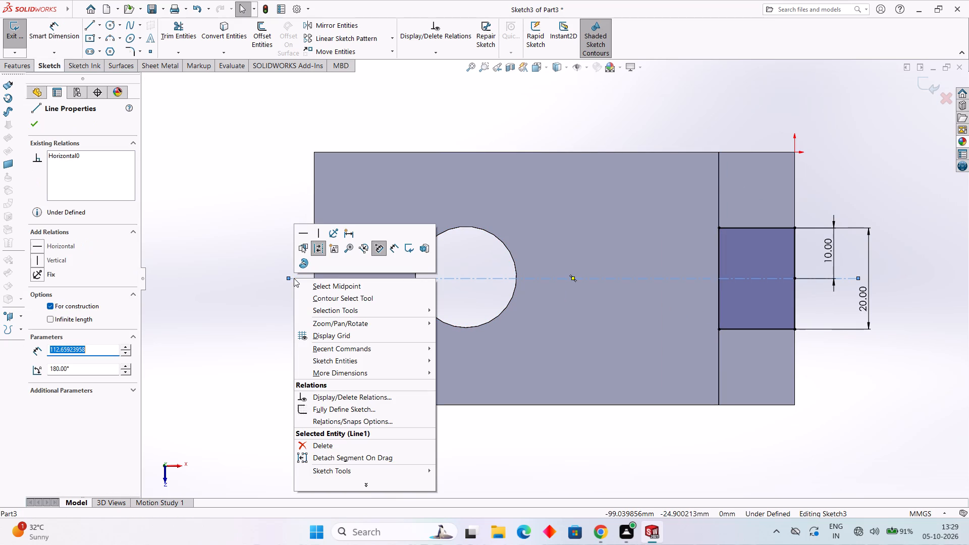
{"action": "left_click", "coordinate": [334, 444]}
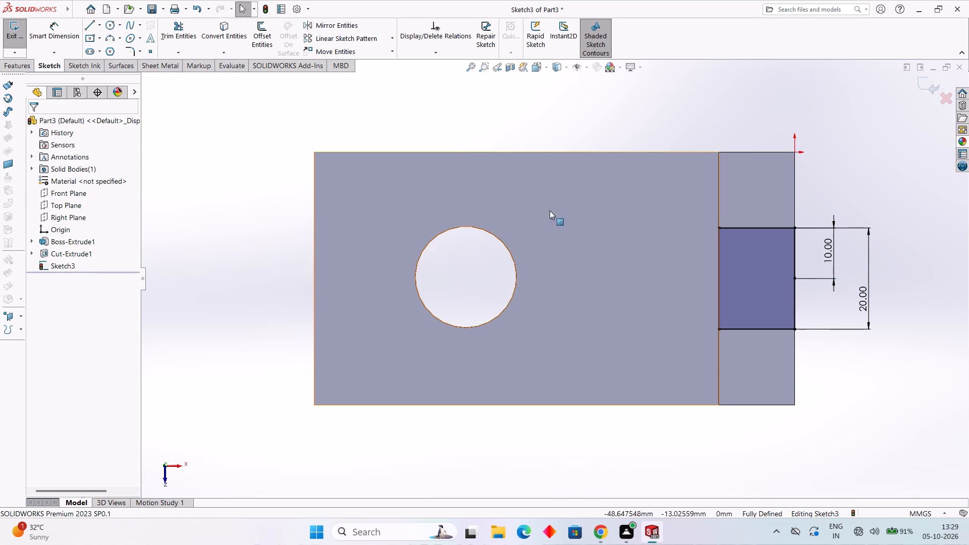
Cut-extrude the notch rectangle blind to a depth of 15 mm into the vertical wall.
{"action": "left_click", "coordinate": [76, 66]}
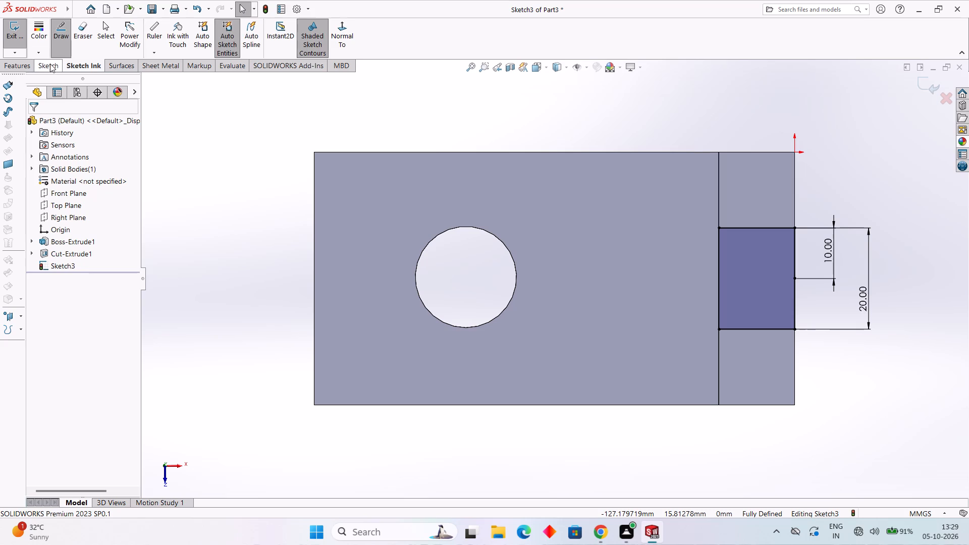
{"action": "left_click", "coordinate": [50, 64]}
{"action": "left_click", "coordinate": [6, 65]}
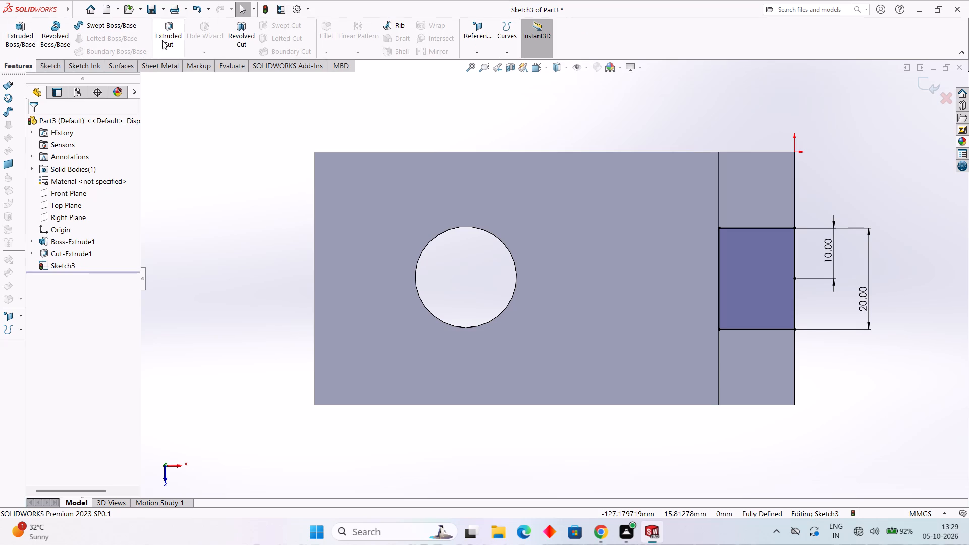
{"action": "left_click", "coordinate": [163, 40]}
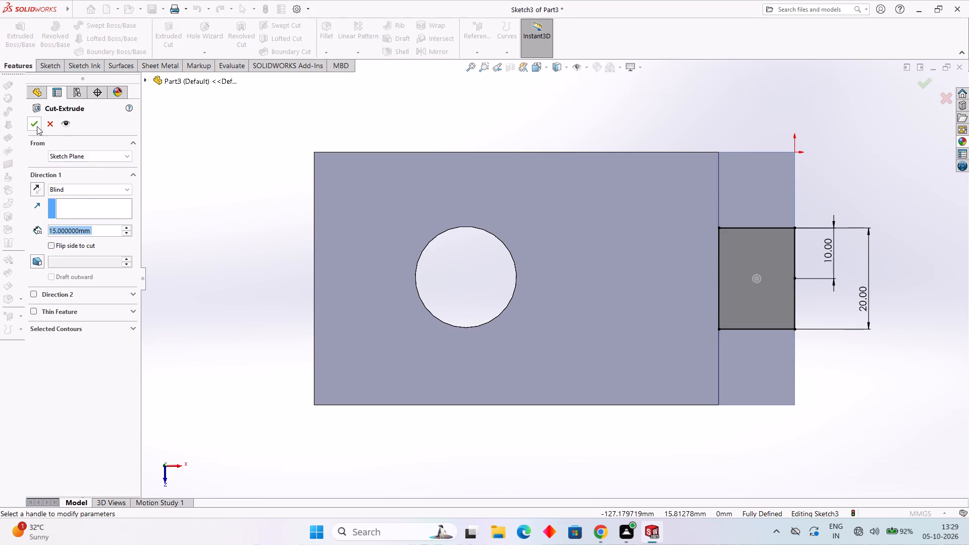
{"action": "left_click", "coordinate": [37, 126]}
Fillet the two vertical corner edges at the free end of the horizontal arm with a 5 mm radius.
{"action": "middle_click_drag", "start_coordinate": [864, 345], "coordinate": [921, 200]}
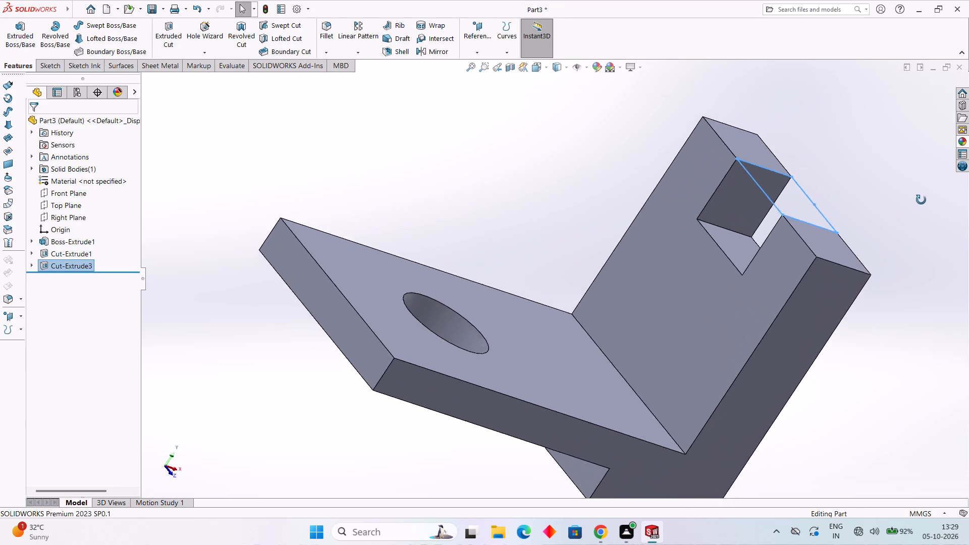
{"action": "middle_click_drag", "start_coordinate": [921, 200], "coordinate": [968, 283]}
{"action": "middle_click_drag", "start_coordinate": [751, 329], "coordinate": [623, 288]}
{"action": "right_click", "coordinate": [771, 102]}
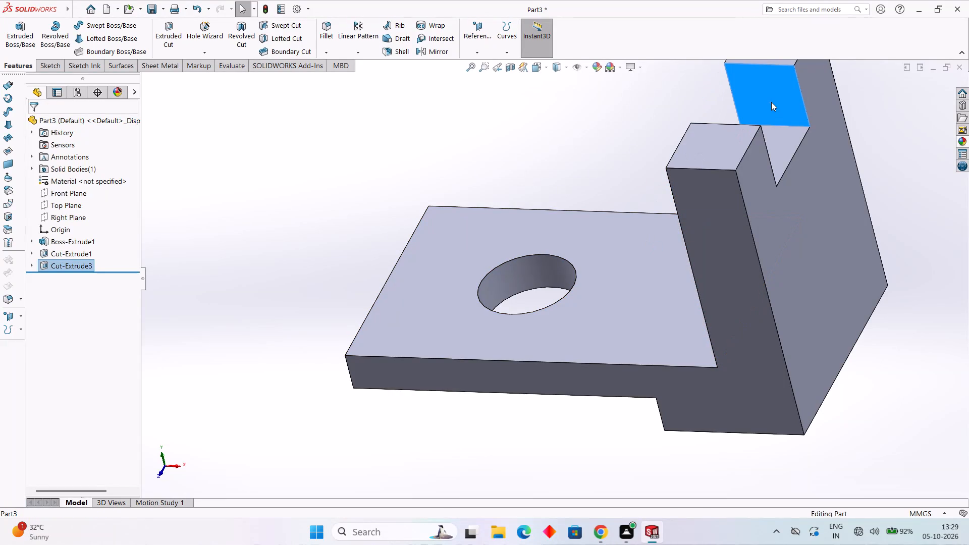
{"action": "left_click", "coordinate": [601, 454]}
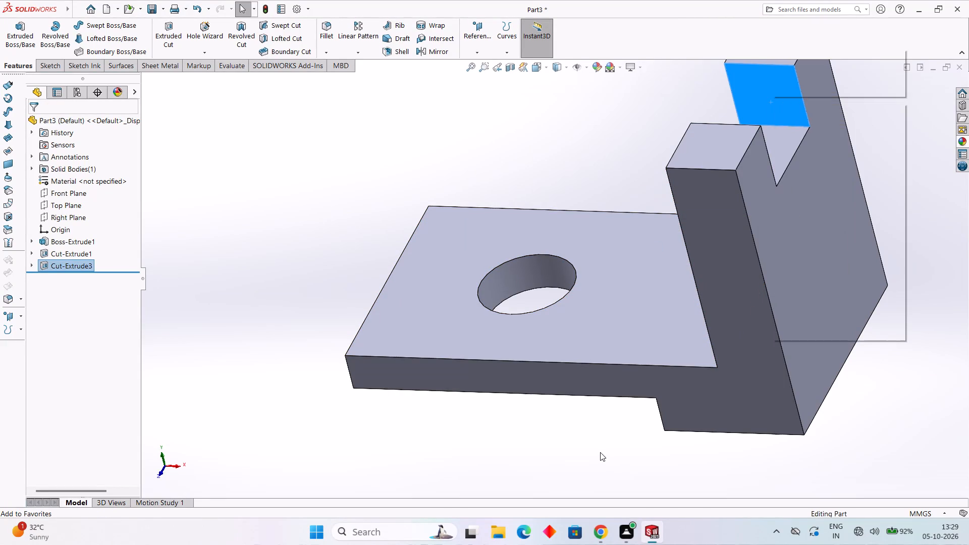
{"action": "middle_click_drag", "start_coordinate": [669, 343], "coordinate": [843, 310]}
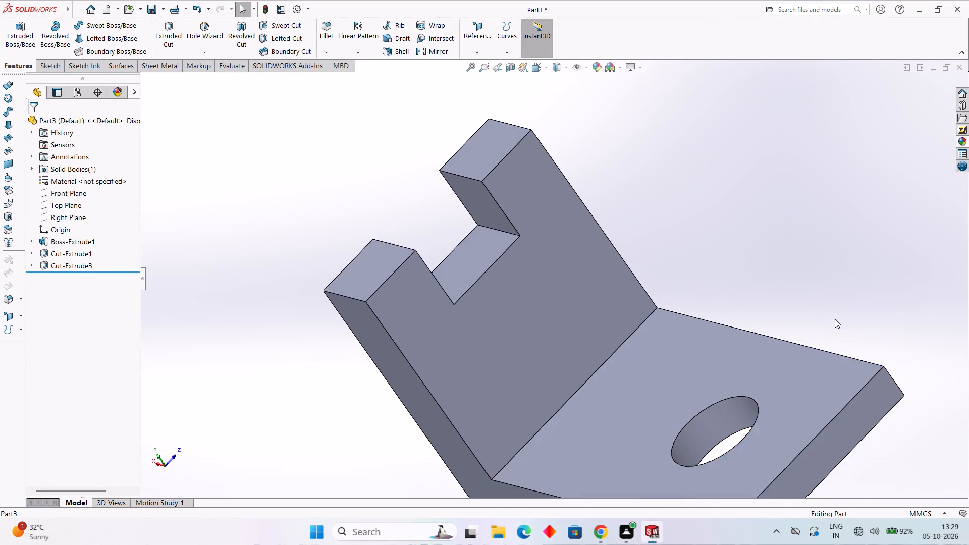
{"action": "scroll", "coordinate": [835, 340], "scroll_direction": "up", "scroll_amount": 3}
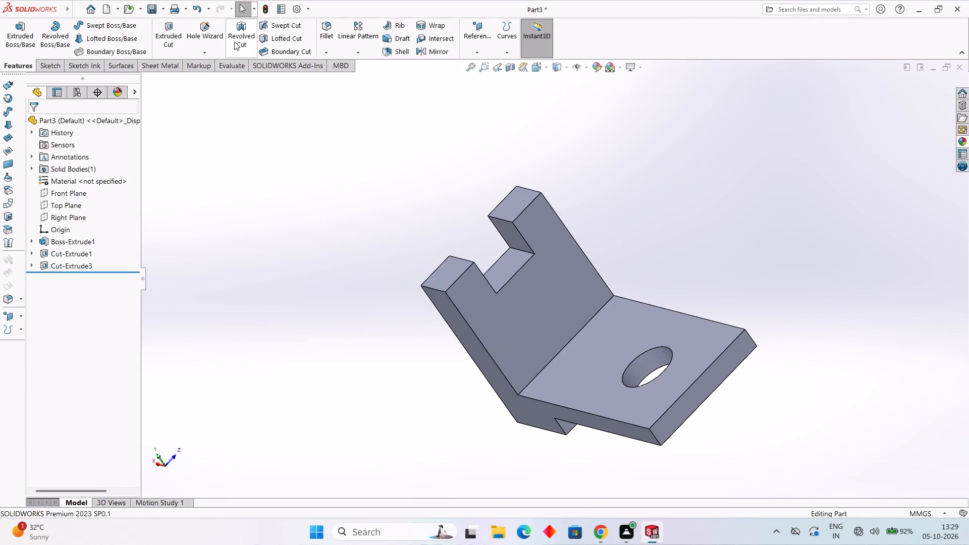
{"action": "left_click", "coordinate": [329, 30]}
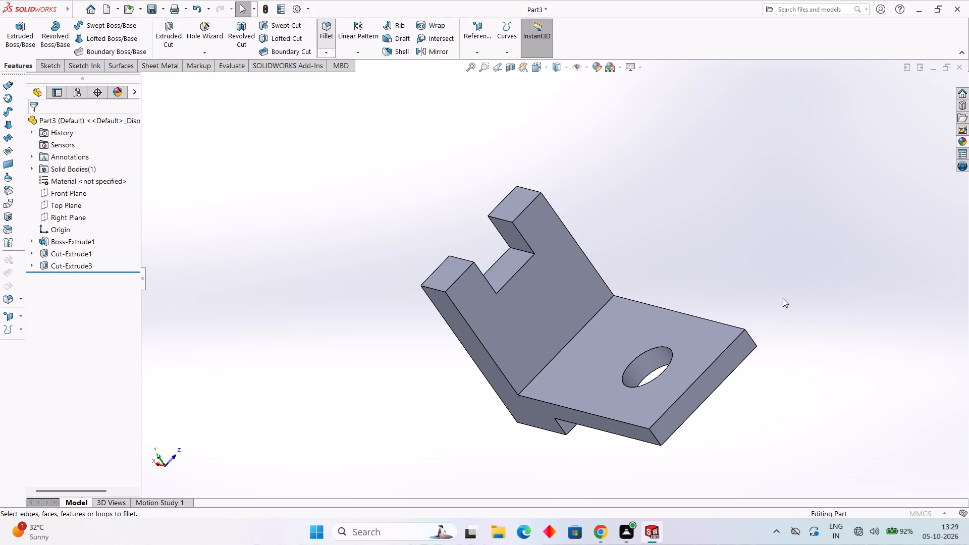
{"action": "left_click", "coordinate": [749, 337]}
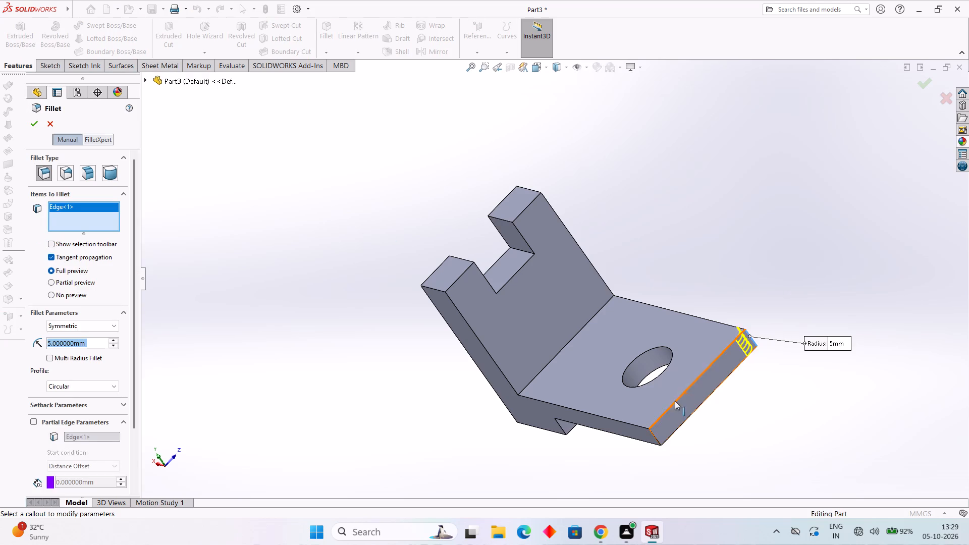
{"action": "left_click", "coordinate": [655, 435]}
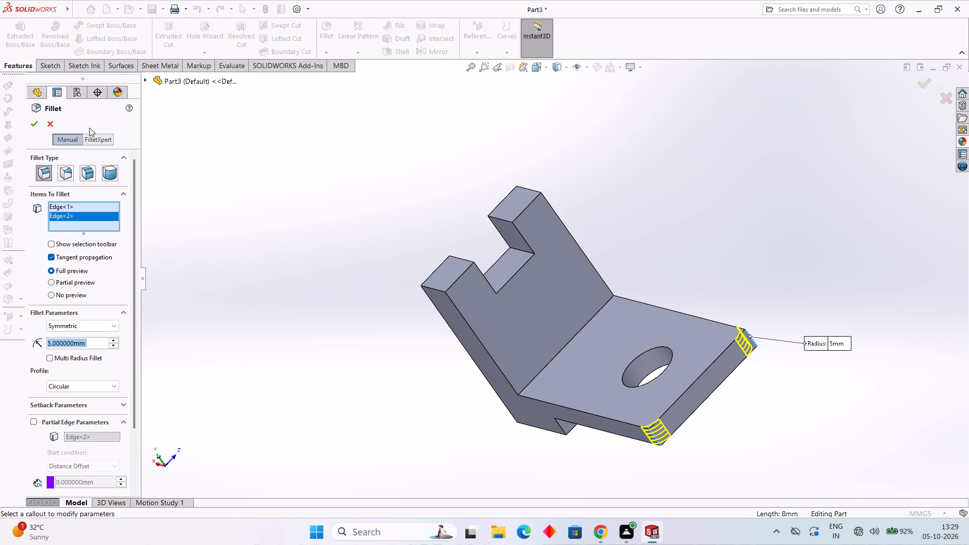
{"action": "left_click", "coordinate": [31, 128]}
{"action": "middle_click_drag", "start_coordinate": [730, 270], "coordinate": [750, 254]}
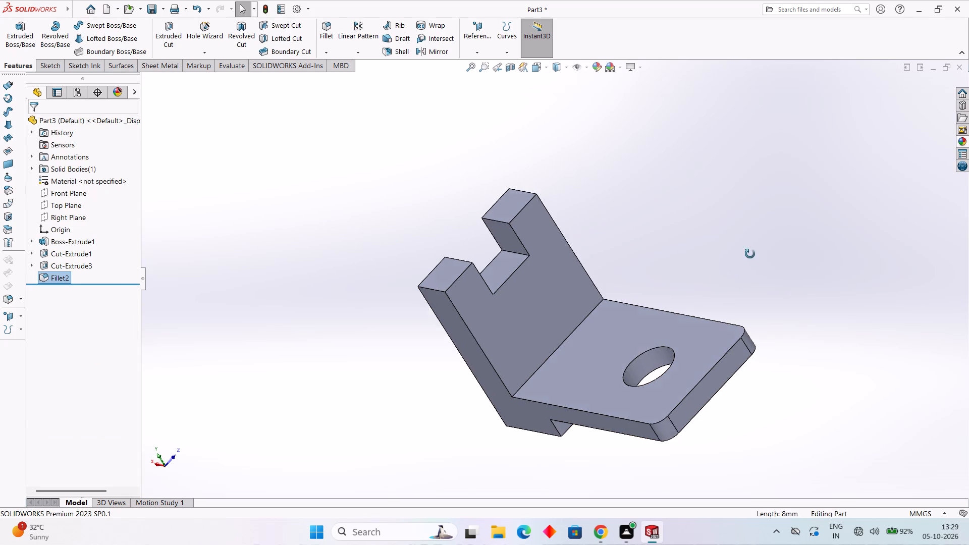
{"action": "middle_click_drag", "start_coordinate": [750, 254], "coordinate": [758, 273]}
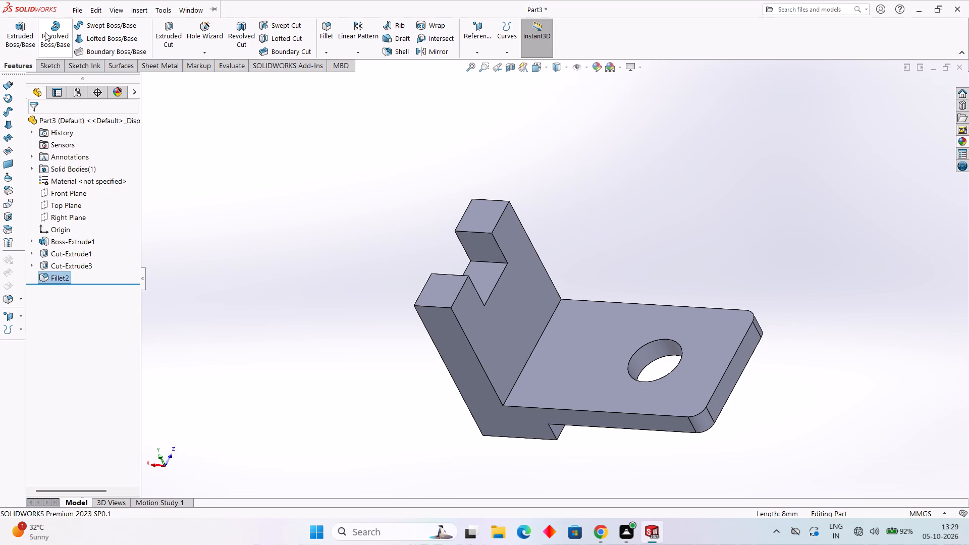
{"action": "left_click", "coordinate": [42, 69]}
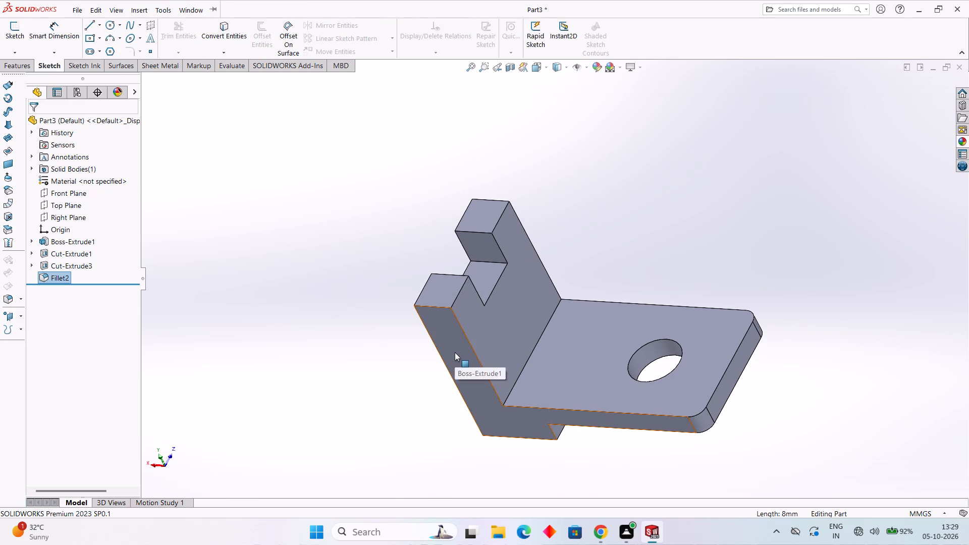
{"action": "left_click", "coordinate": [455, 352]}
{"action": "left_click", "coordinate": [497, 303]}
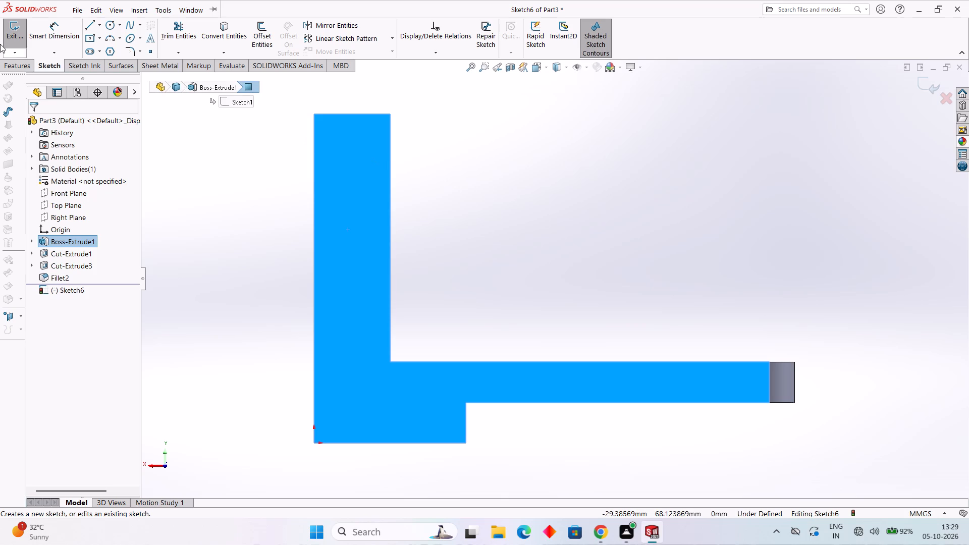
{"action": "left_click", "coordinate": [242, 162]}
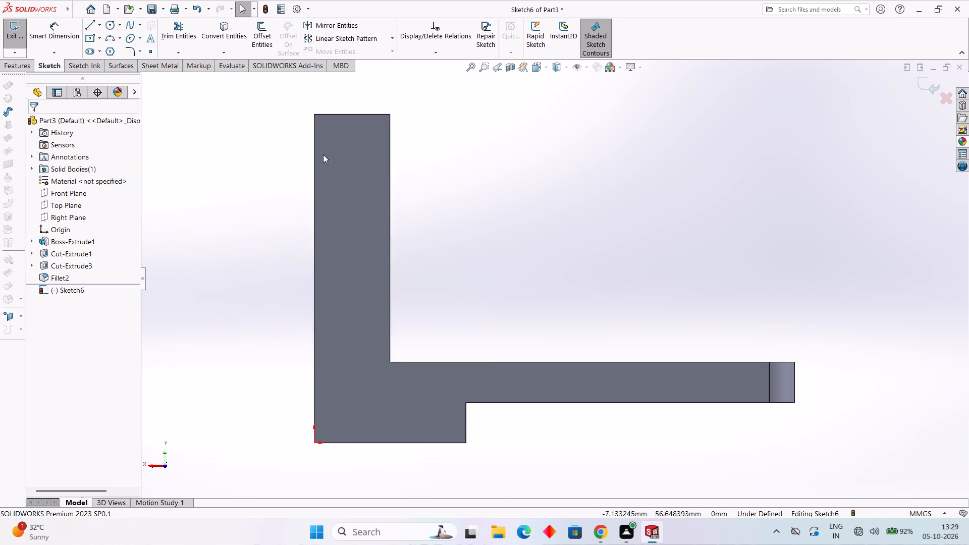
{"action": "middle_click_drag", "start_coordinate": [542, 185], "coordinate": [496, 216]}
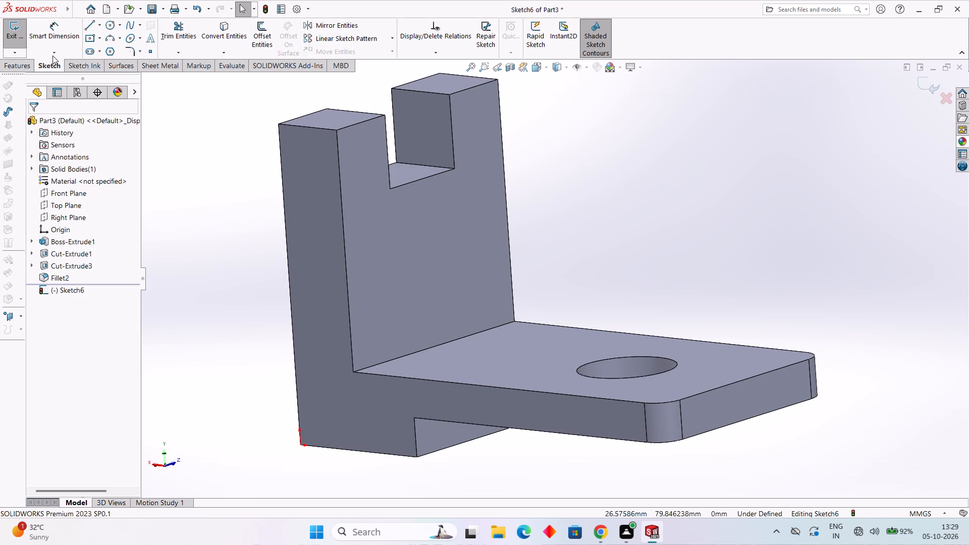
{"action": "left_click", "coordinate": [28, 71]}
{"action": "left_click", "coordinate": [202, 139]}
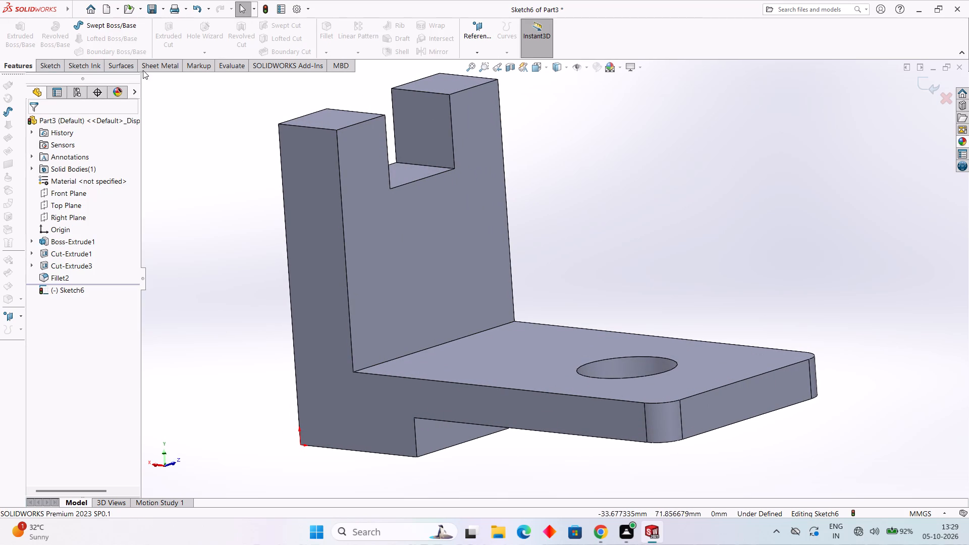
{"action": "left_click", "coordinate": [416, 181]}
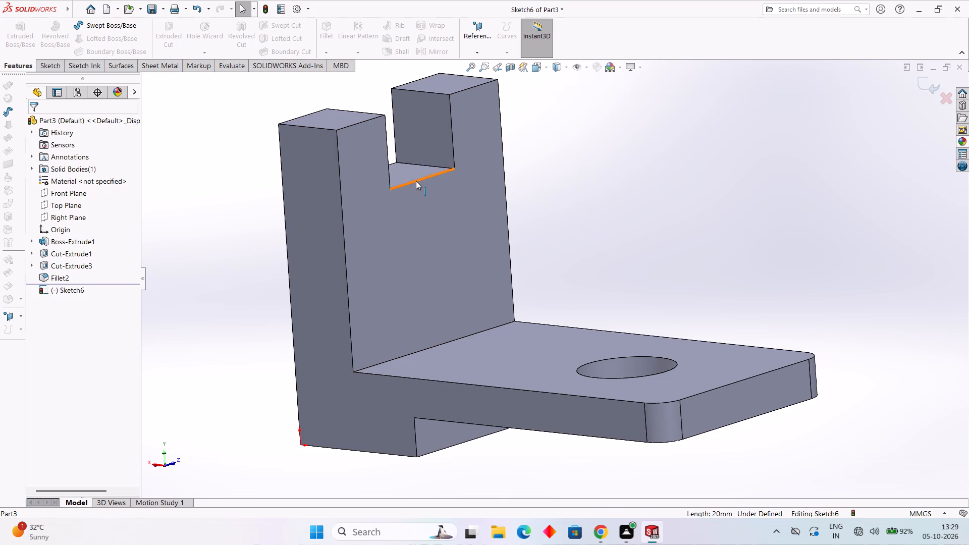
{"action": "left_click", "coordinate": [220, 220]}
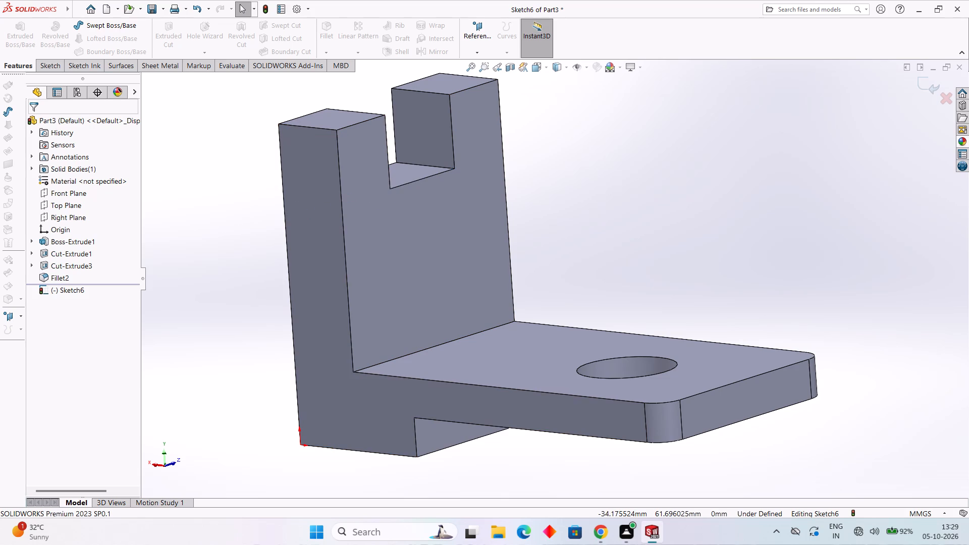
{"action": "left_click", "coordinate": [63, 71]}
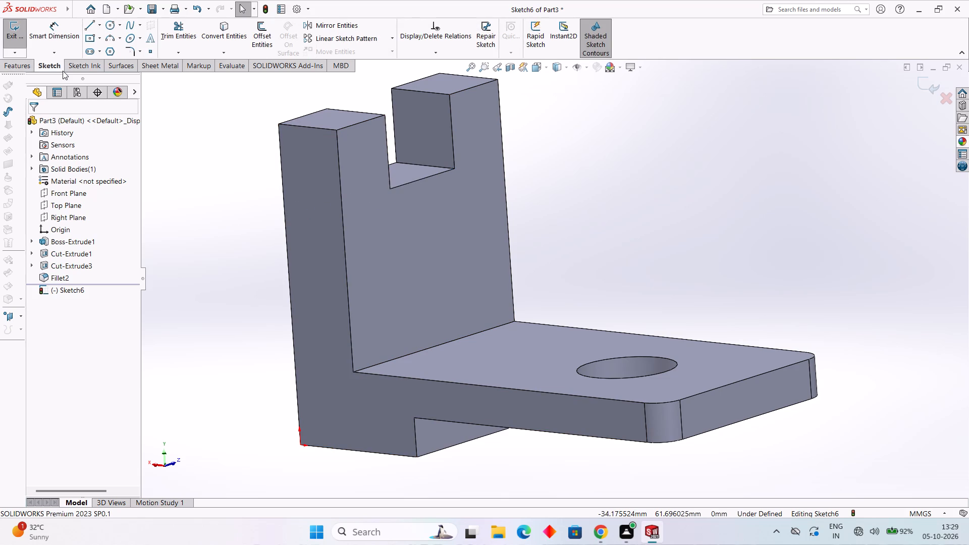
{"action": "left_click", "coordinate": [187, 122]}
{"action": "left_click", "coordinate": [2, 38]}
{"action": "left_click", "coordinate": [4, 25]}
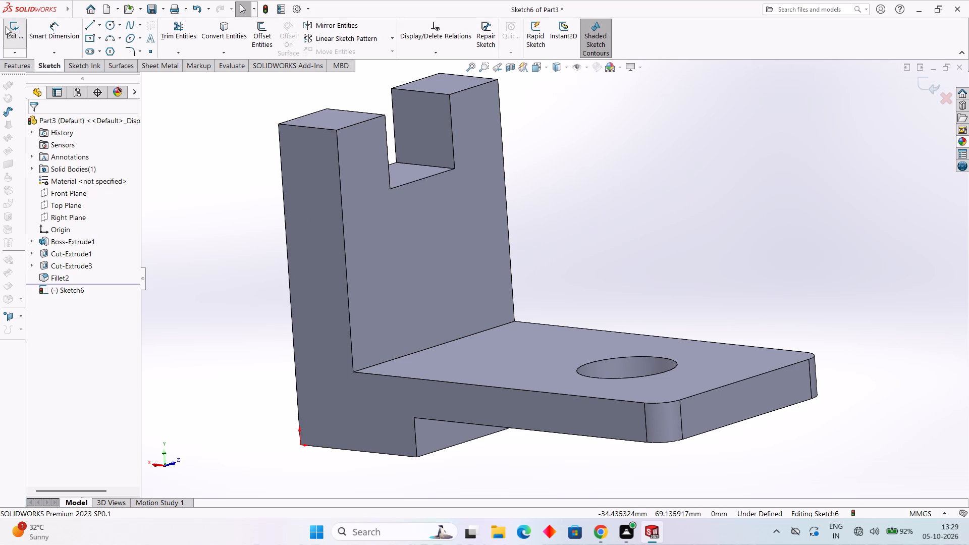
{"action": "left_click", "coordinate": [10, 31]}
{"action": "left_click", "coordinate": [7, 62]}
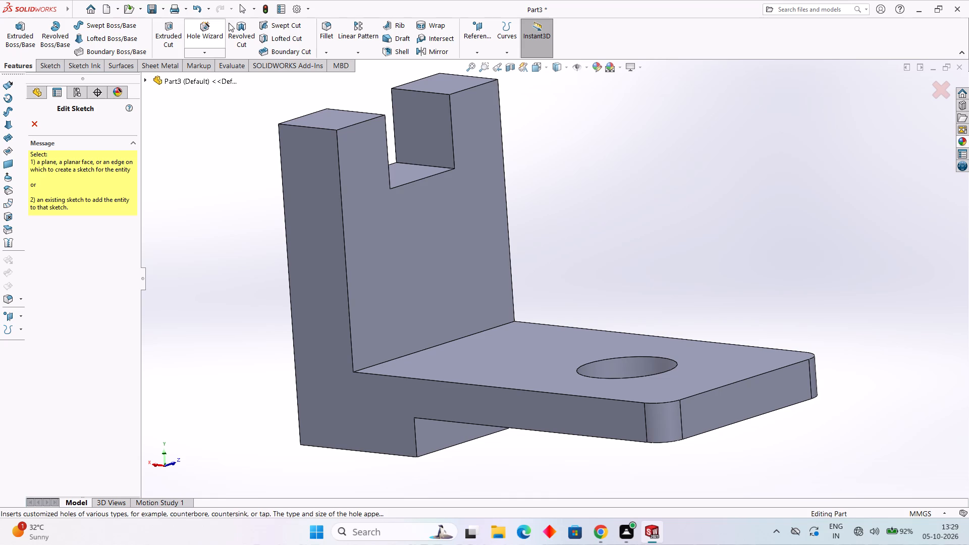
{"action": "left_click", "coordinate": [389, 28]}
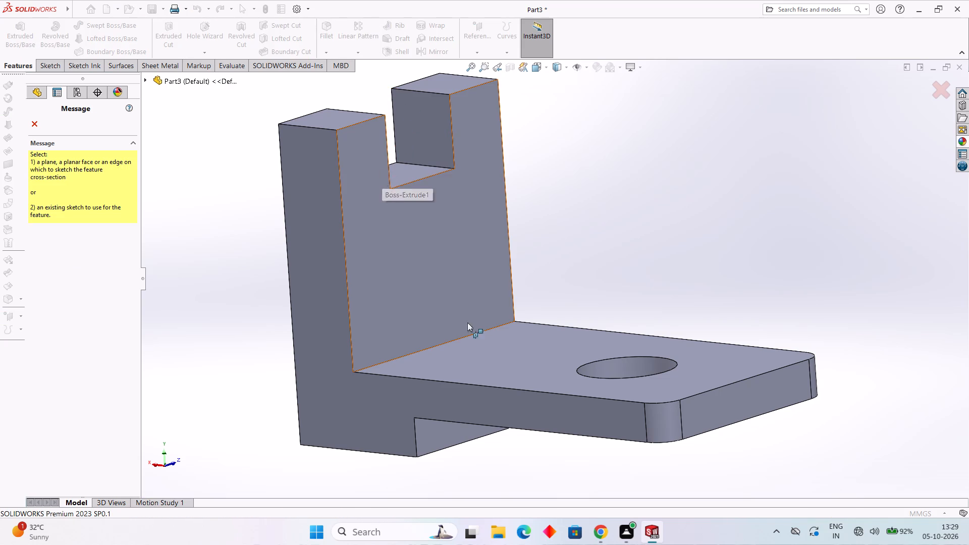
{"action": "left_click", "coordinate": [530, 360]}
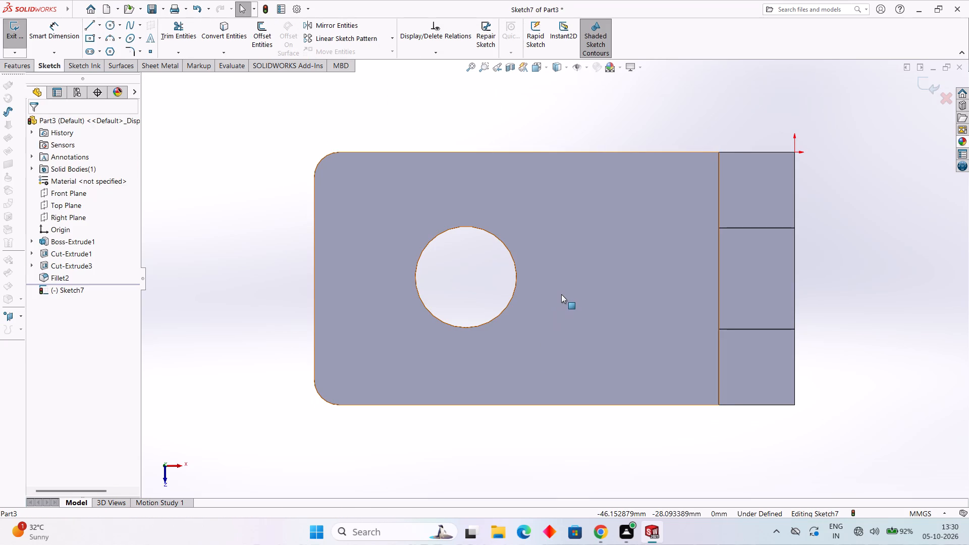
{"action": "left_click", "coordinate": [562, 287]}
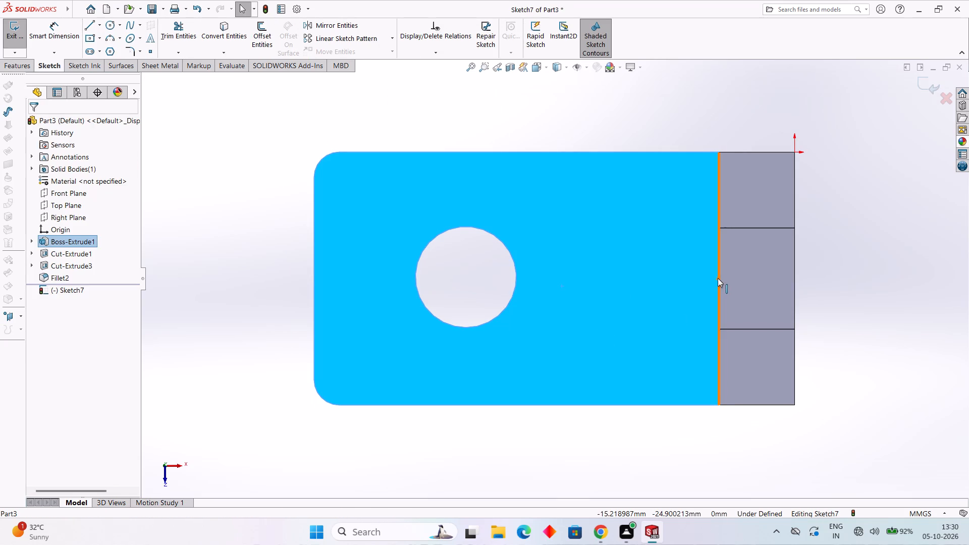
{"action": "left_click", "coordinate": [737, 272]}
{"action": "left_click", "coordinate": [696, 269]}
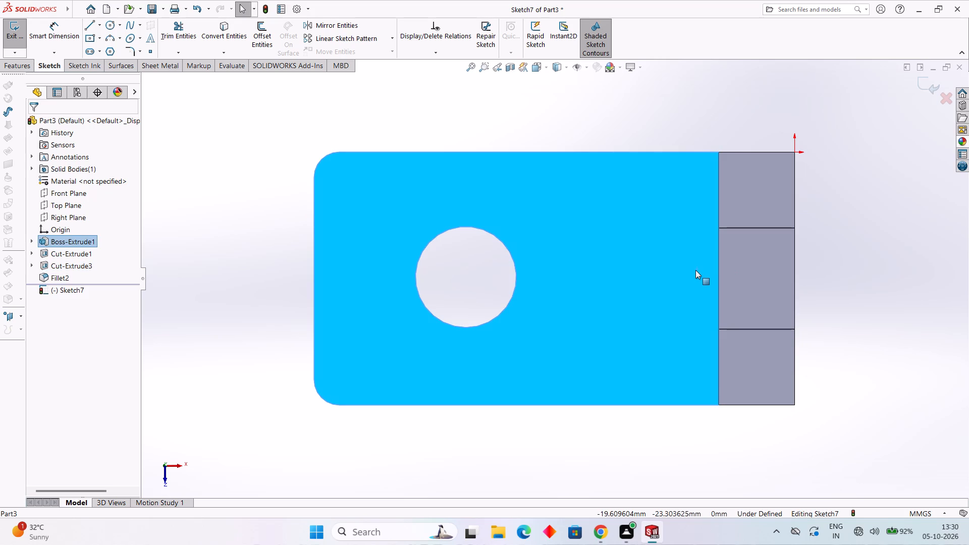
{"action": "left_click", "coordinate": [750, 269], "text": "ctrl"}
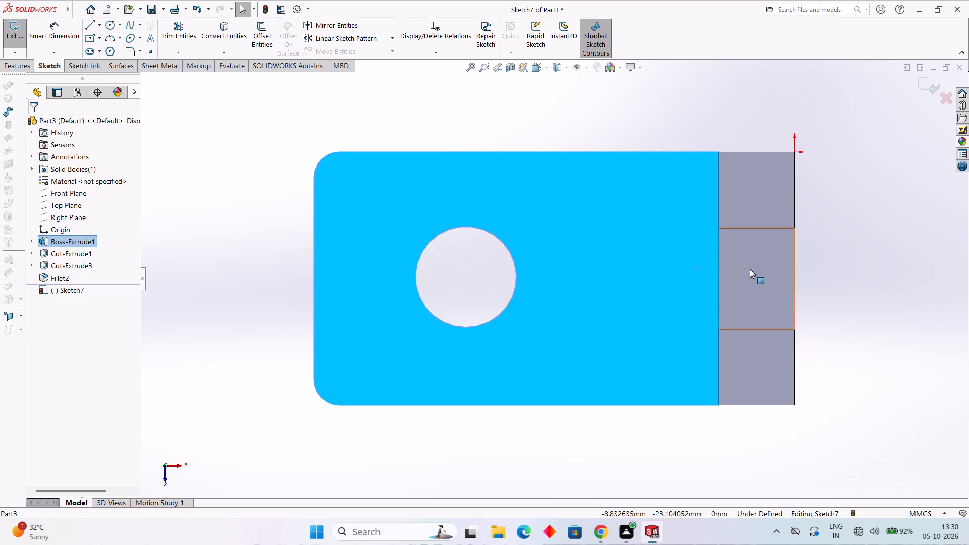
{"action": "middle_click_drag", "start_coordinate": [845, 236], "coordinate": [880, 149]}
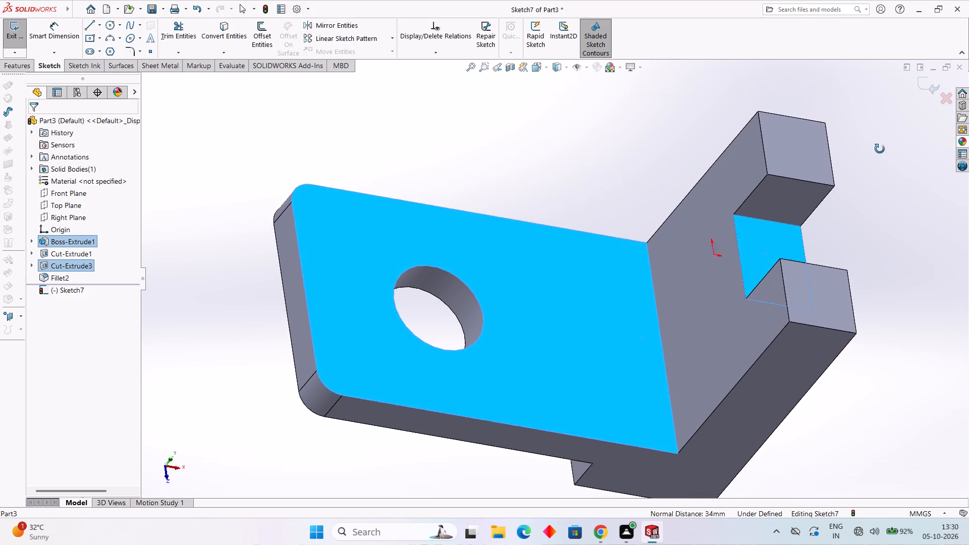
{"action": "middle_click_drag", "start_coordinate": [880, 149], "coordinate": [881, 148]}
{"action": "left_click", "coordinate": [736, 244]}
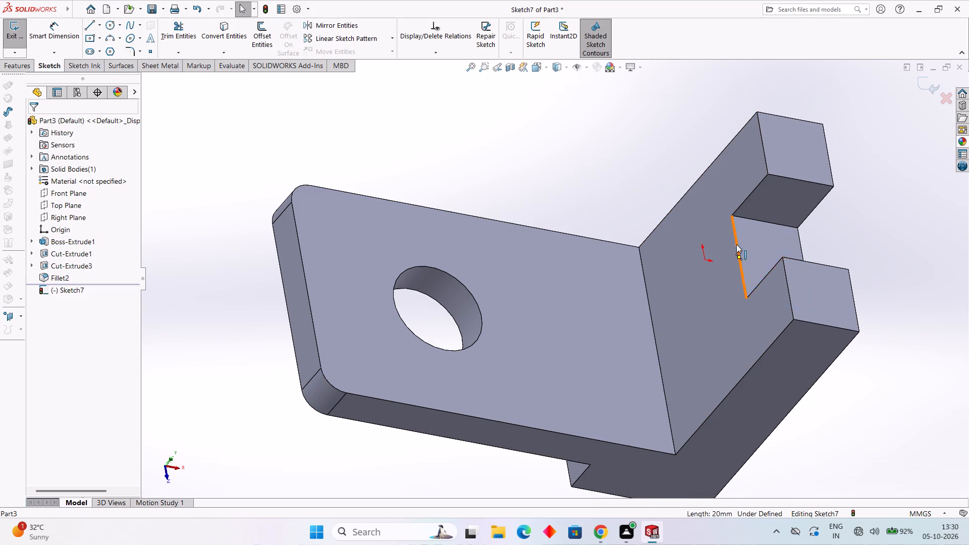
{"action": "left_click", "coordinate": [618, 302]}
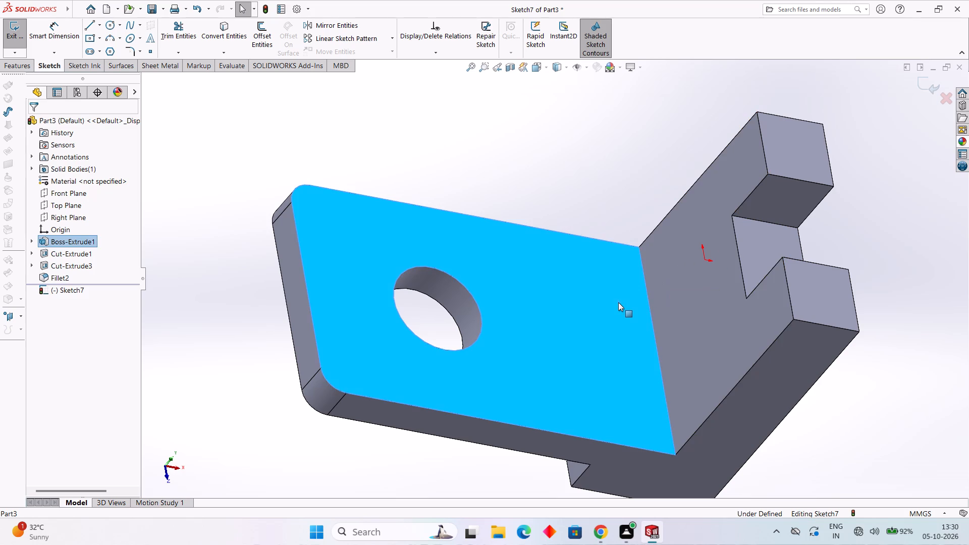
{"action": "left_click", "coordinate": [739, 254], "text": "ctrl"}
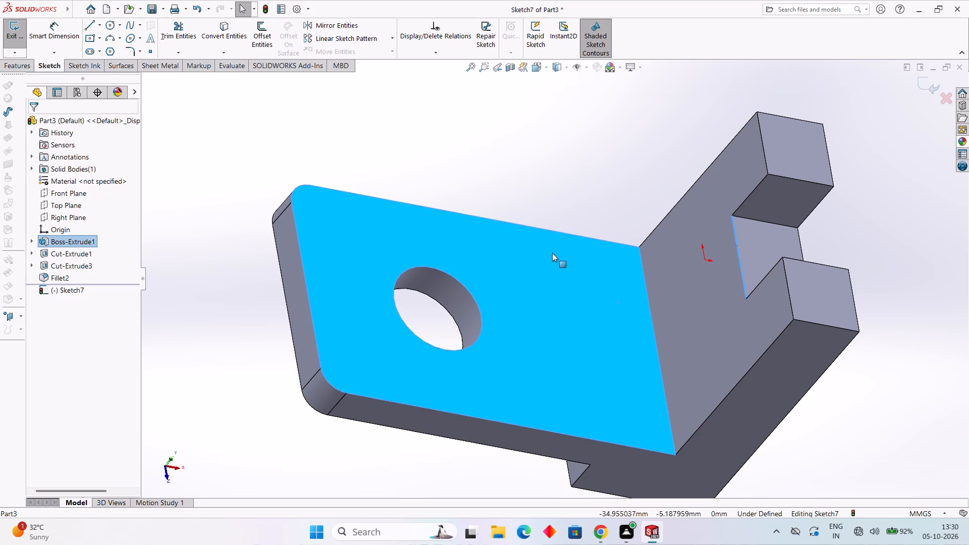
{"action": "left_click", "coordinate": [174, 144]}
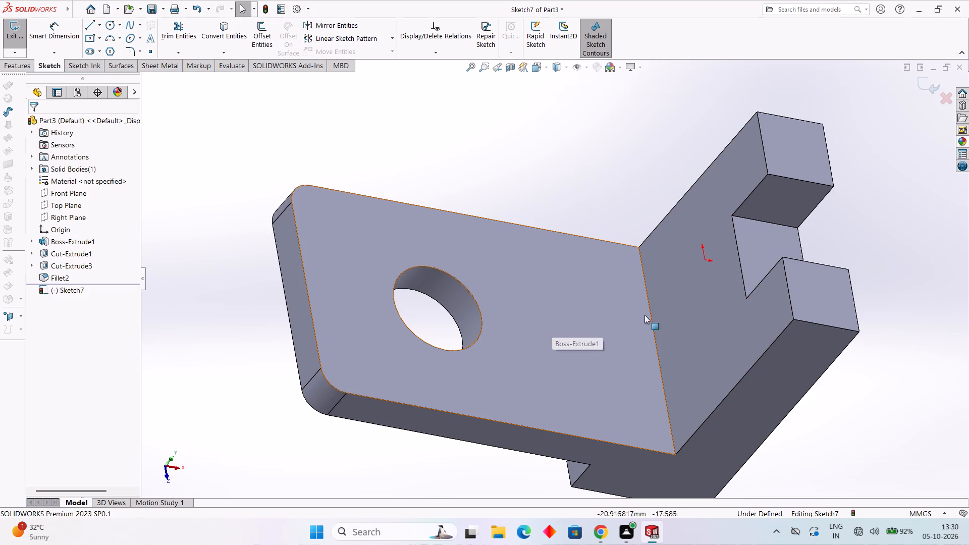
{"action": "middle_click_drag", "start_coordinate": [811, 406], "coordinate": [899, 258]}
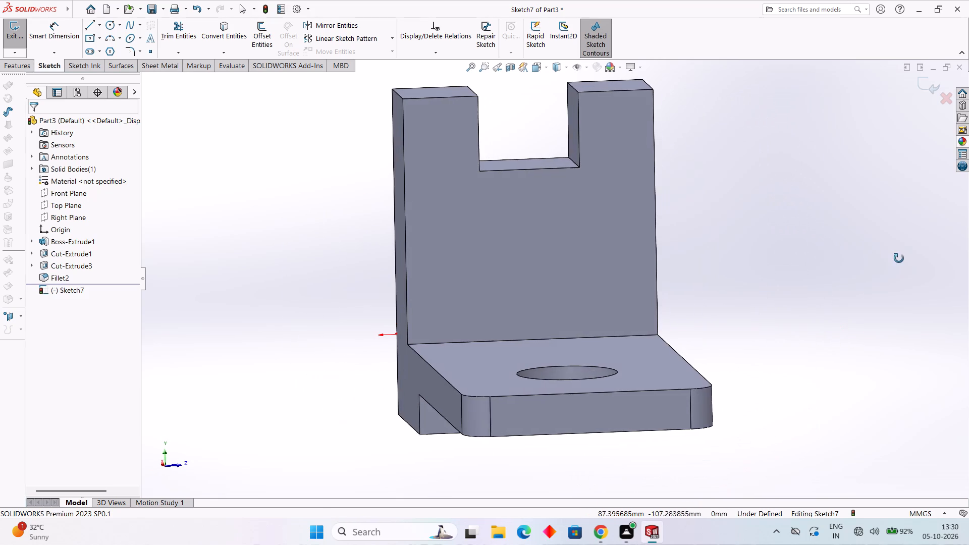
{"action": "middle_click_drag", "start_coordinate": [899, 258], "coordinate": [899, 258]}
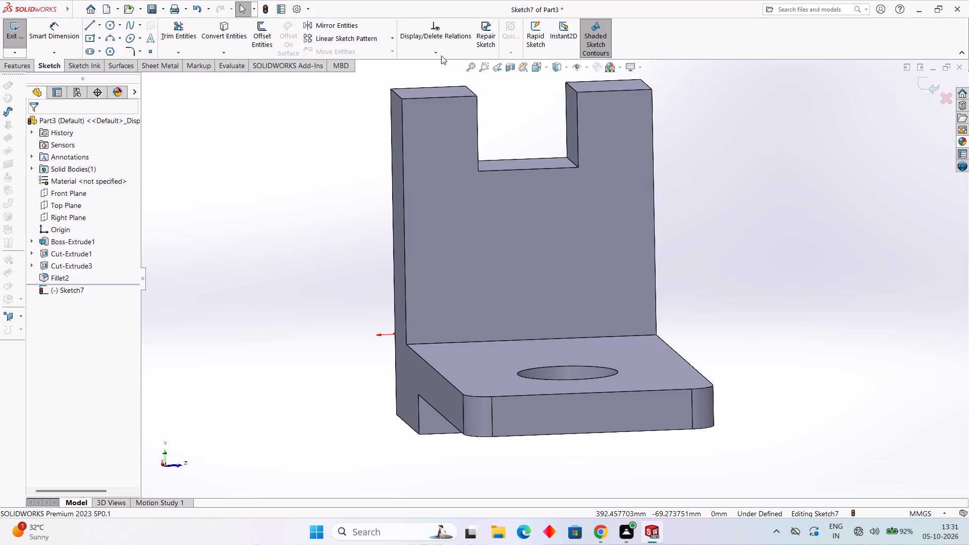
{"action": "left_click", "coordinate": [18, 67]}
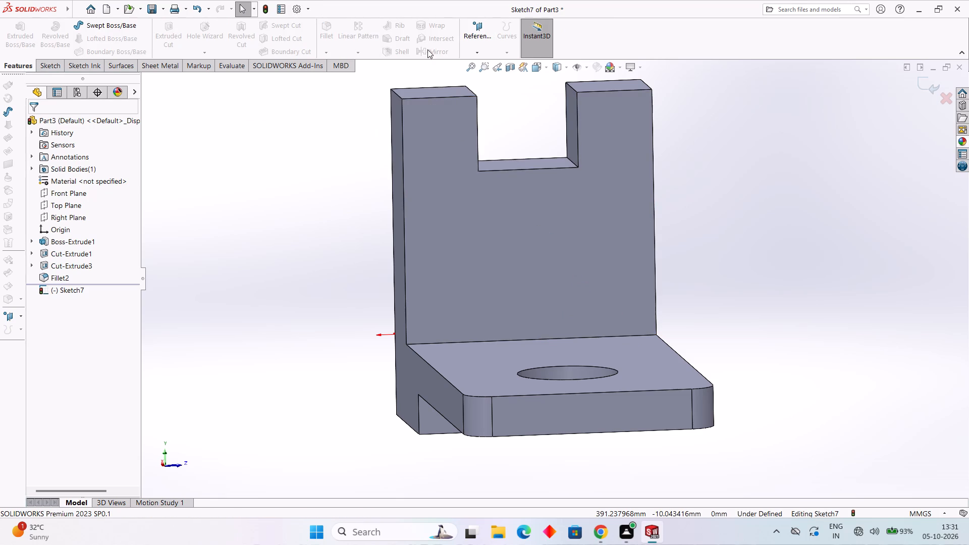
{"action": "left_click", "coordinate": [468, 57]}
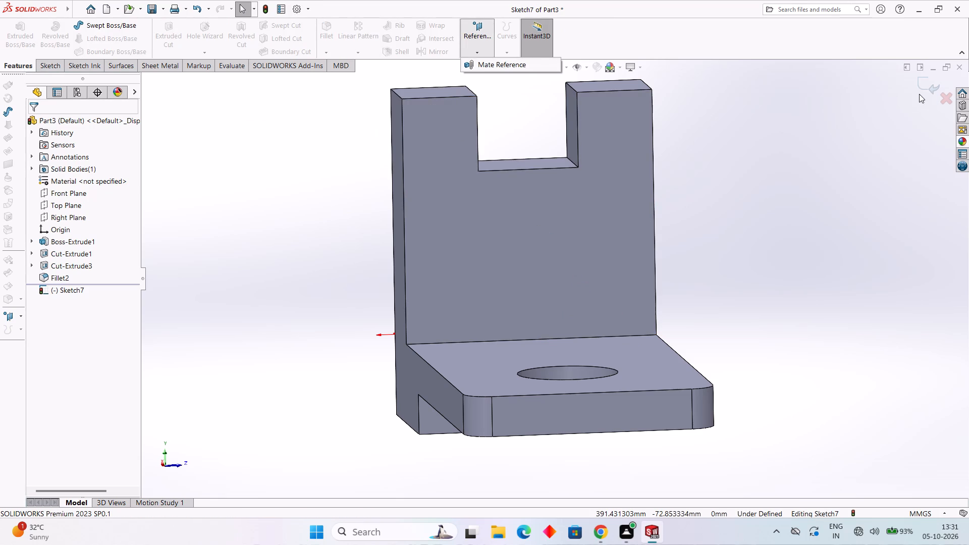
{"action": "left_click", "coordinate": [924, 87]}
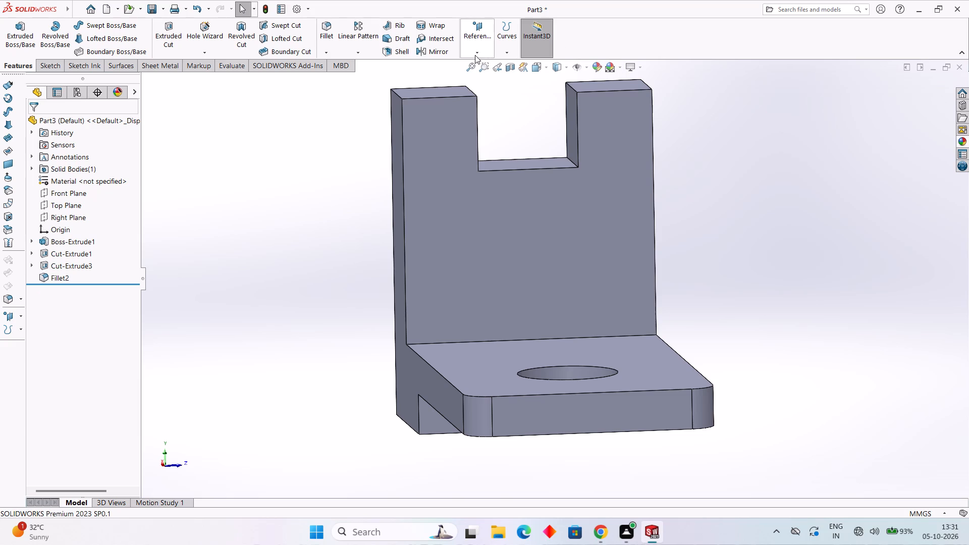
Create a reference plane offset 25 mm from the bracket's L-shaped side face, with the offset flipped inward into the body.
{"action": "left_click", "coordinate": [475, 55]}
{"action": "left_click", "coordinate": [489, 65]}
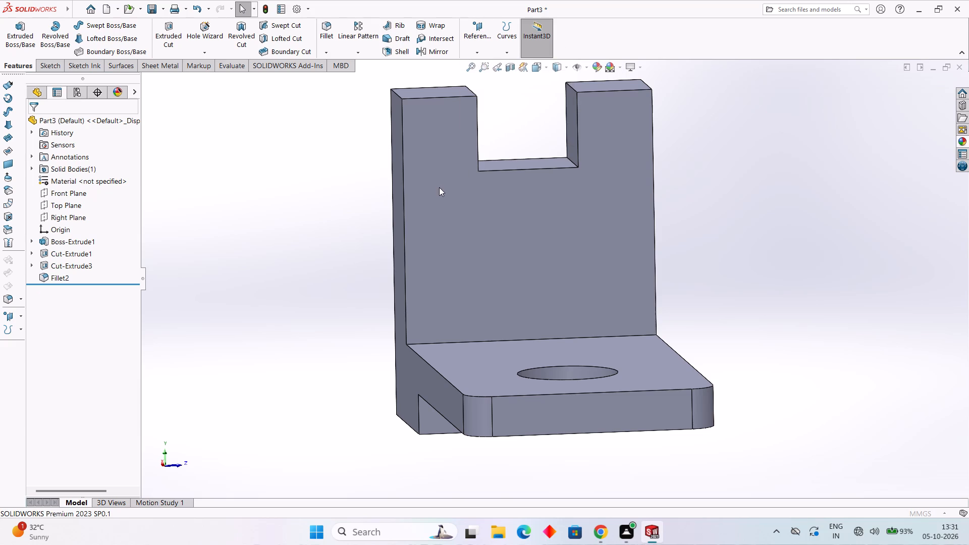
{"action": "middle_click_drag", "start_coordinate": [652, 312], "coordinate": [720, 309]}
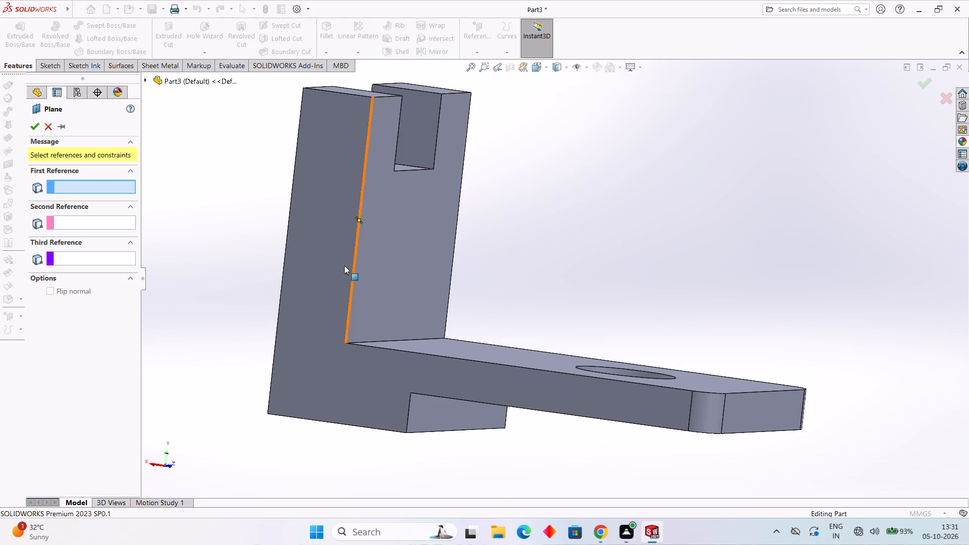
{"action": "left_click", "coordinate": [327, 262]}
{"action": "middle_click_drag", "start_coordinate": [734, 344], "coordinate": [685, 349]}
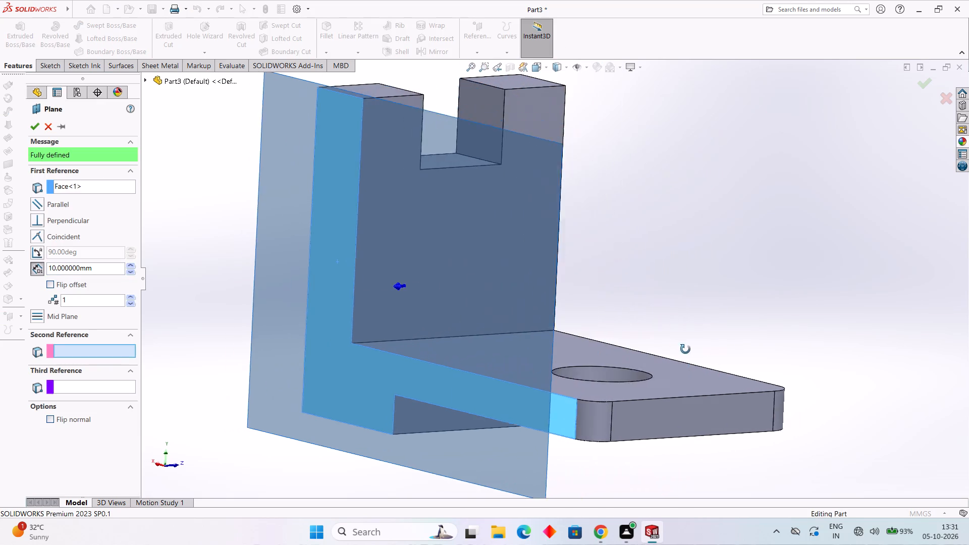
{"action": "middle_click_drag", "start_coordinate": [685, 349], "coordinate": [657, 350]}
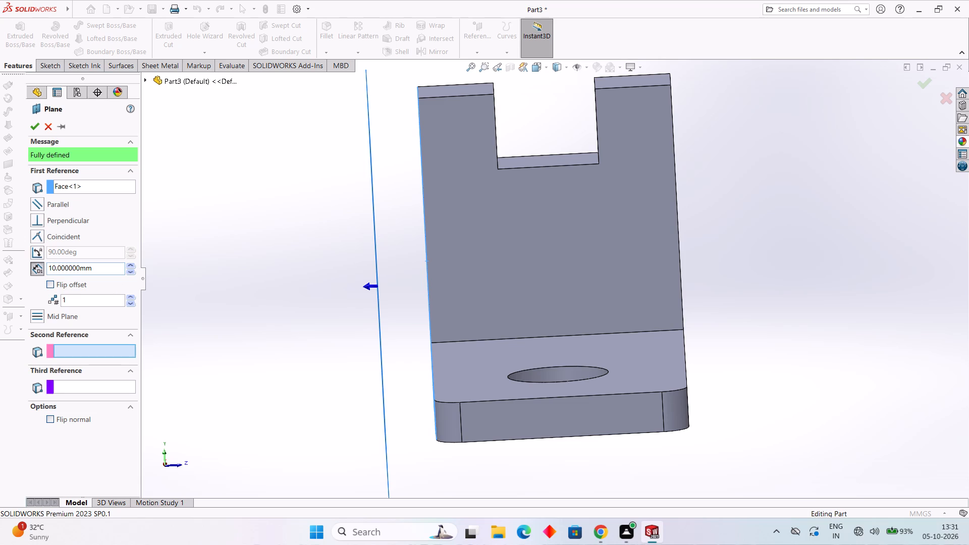
{"action": "double_click", "coordinate": [105, 268]}
{"action": "type", "text": "25"}
{"action": "key", "text": "Return"}
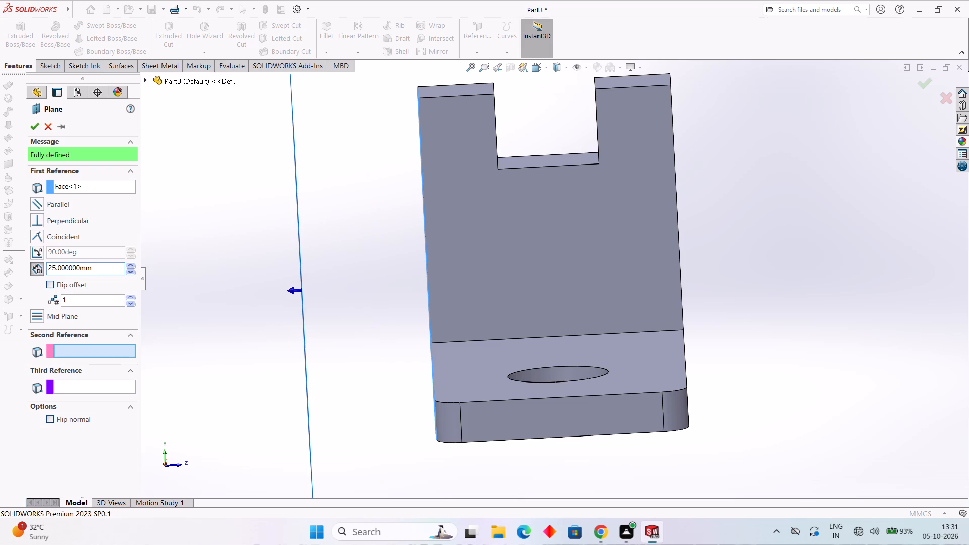
{"action": "left_click", "coordinate": [50, 286]}
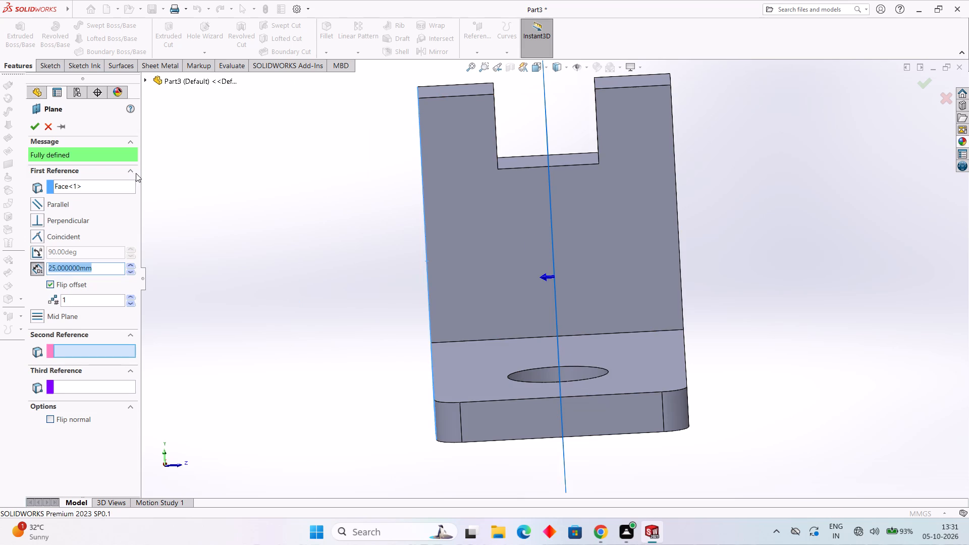
{"action": "left_click", "coordinate": [33, 131]}
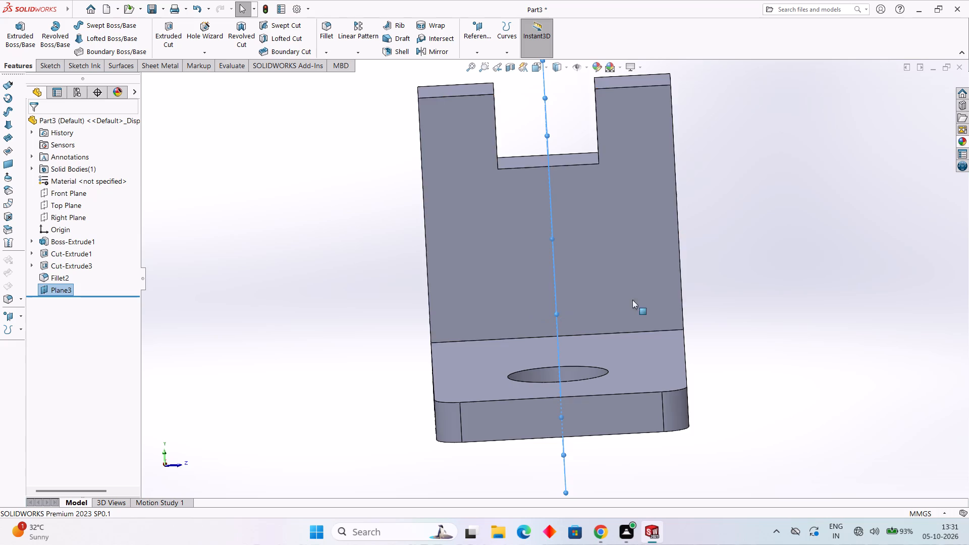
Start a new sketch on the offset plane running through the middle of the bracket.
{"action": "middle_click_drag", "start_coordinate": [673, 303], "coordinate": [718, 316]}
{"action": "left_click", "coordinate": [677, 278]}
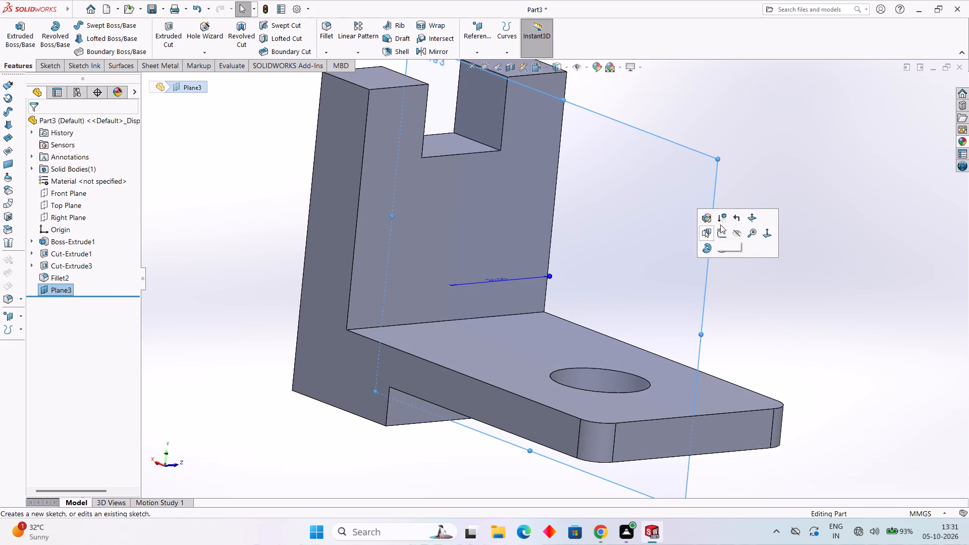
{"action": "left_click", "coordinate": [720, 231]}
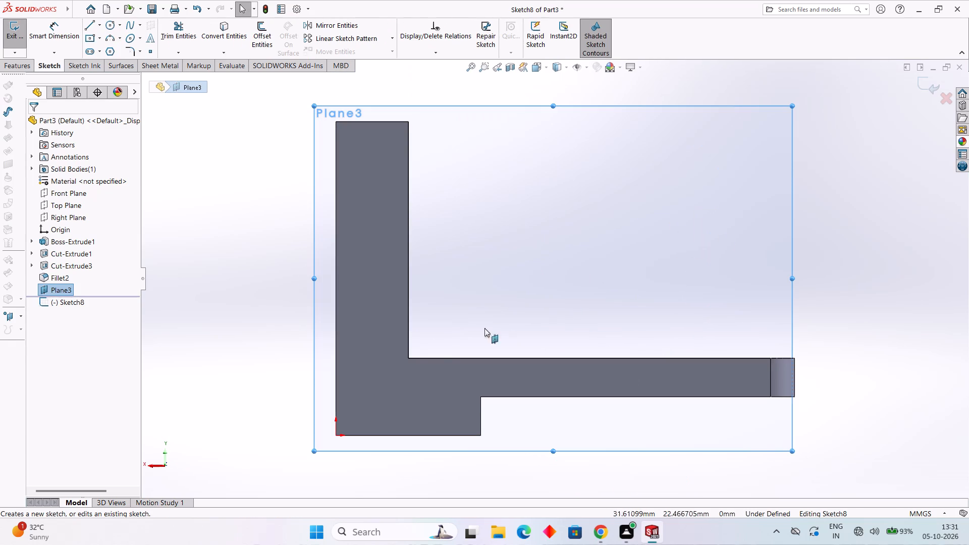
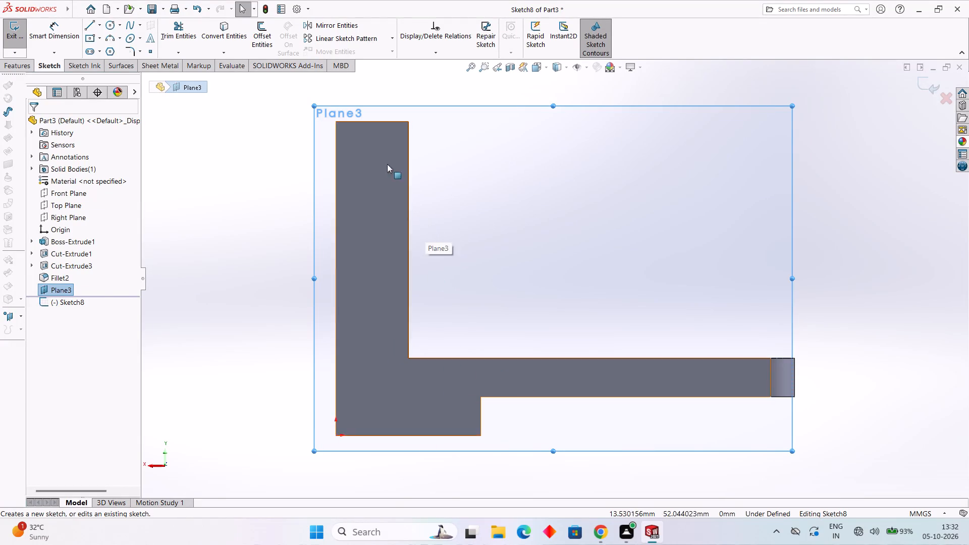
Sketch a 34 mm horizontal line from the bracket's inner corner along the top edge of the horizontal arm.
{"action": "left_click", "coordinate": [91, 26]}
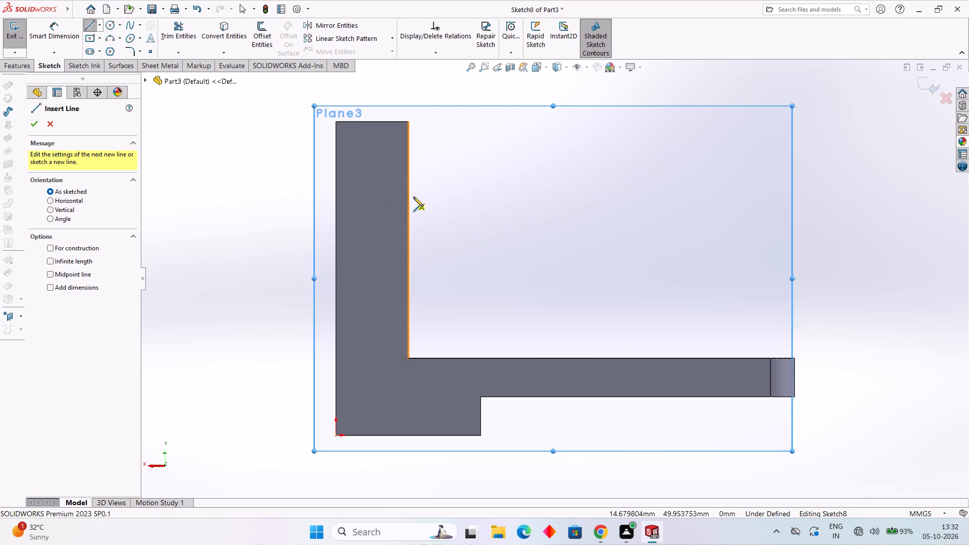
{"action": "left_click", "coordinate": [408, 358]}
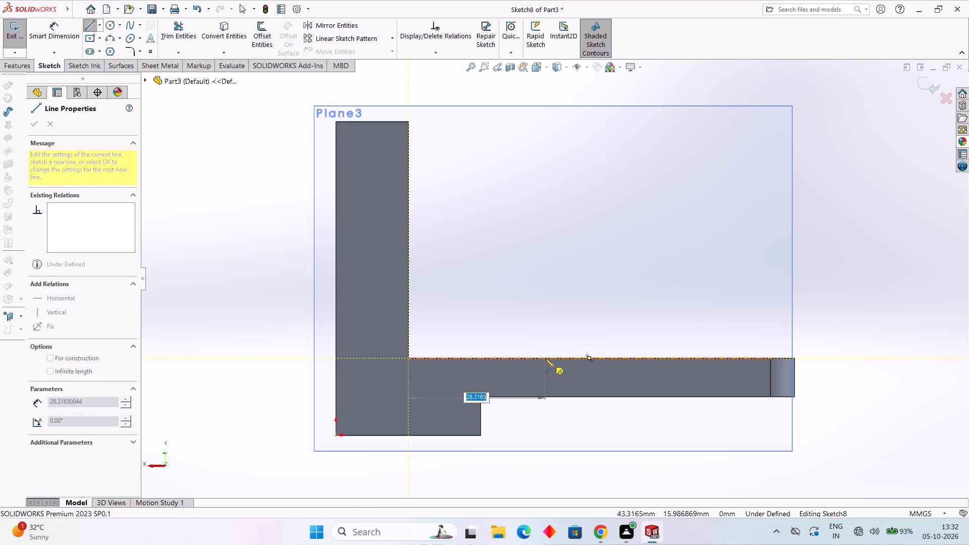
{"action": "type", "text": "34"}
{"action": "key", "text": "Return"}
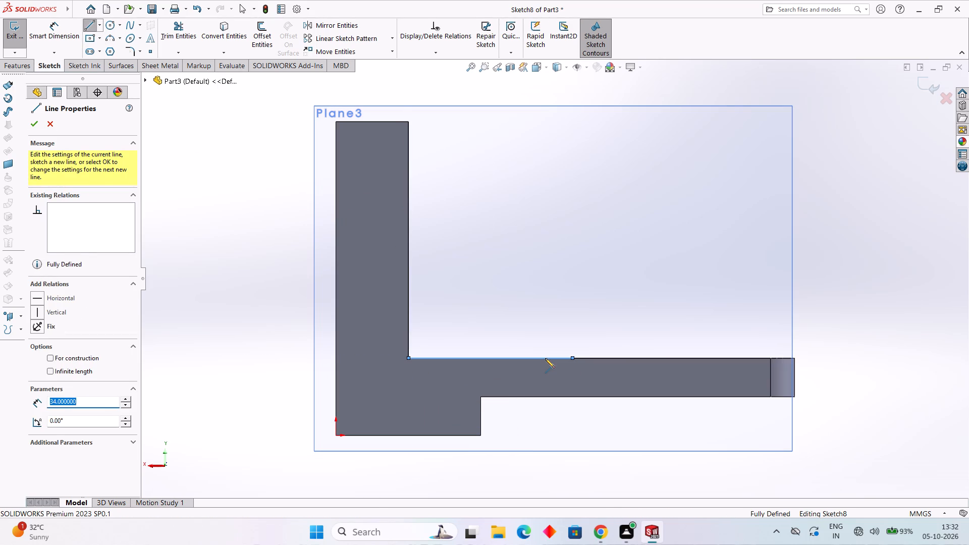
{"action": "key", "text": "Return"}
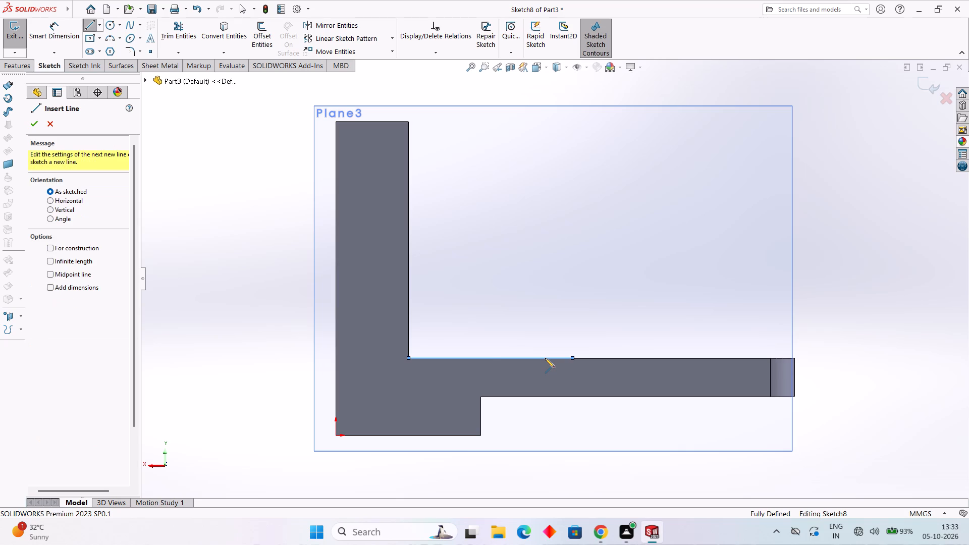
Sketch a 34 mm vertical line from the inner corner up the inner edge of the vertical wall.
{"action": "left_click", "coordinate": [408, 357]}
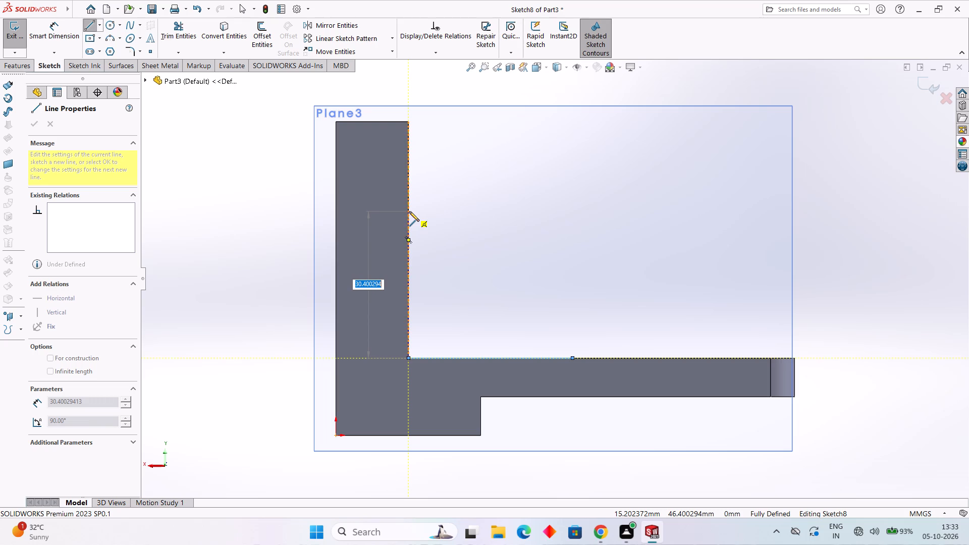
{"action": "type", "text": "34"}
{"action": "key", "text": "Return"}
{"action": "right_click", "coordinate": [409, 211]}
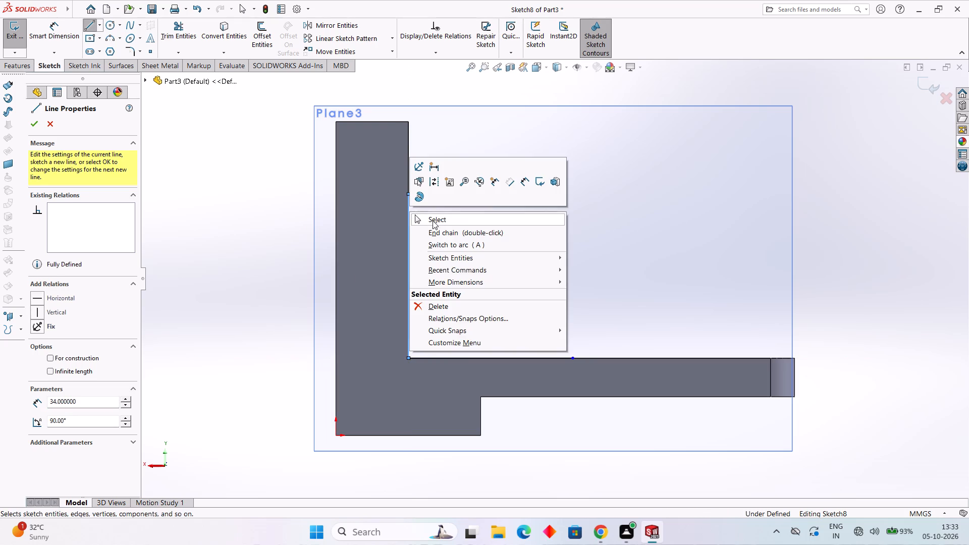
{"action": "left_click", "coordinate": [433, 221]}
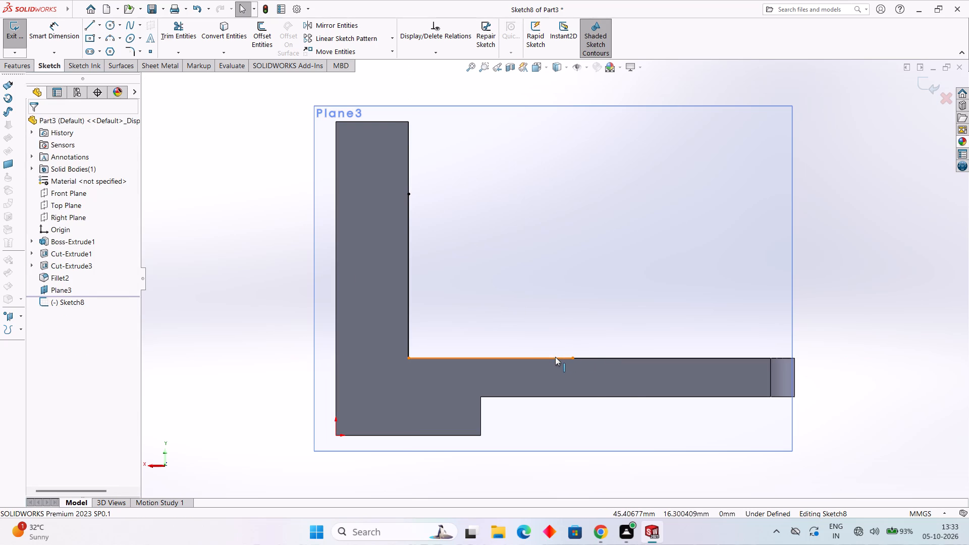
Dimension the horizontal sketch line along the arm to 32 mm.
{"action": "right_click", "coordinate": [555, 357]}
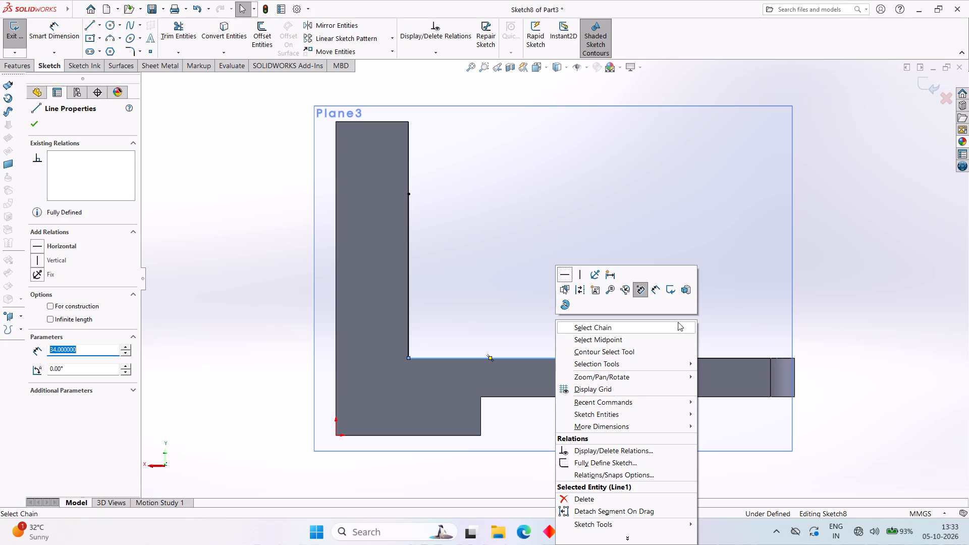
{"action": "left_click", "coordinate": [661, 289]}
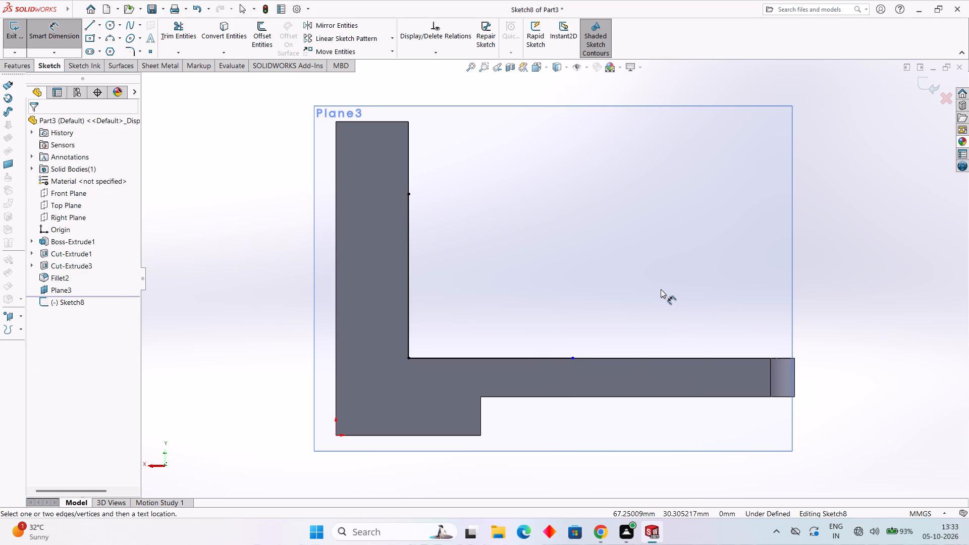
{"action": "left_click", "coordinate": [530, 356]}
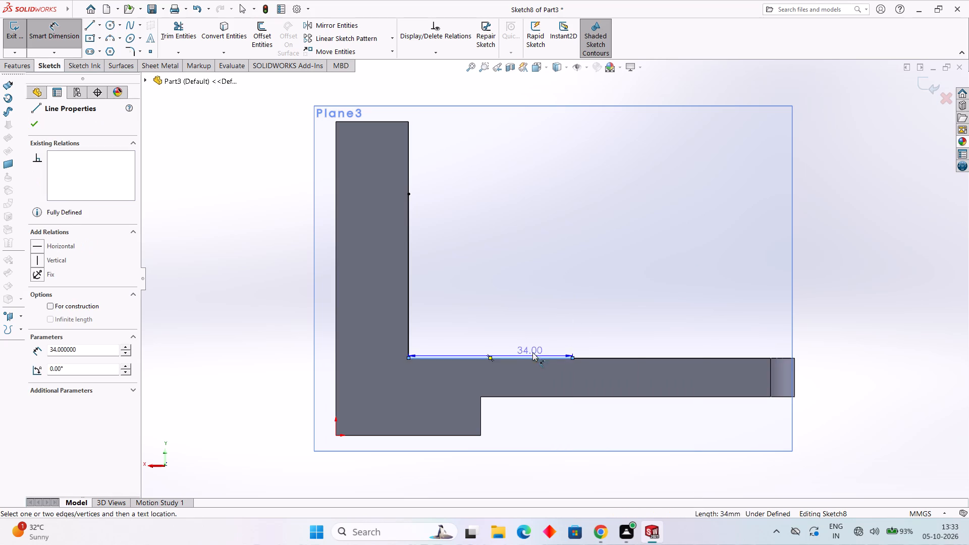
{"action": "left_click", "coordinate": [533, 350]}
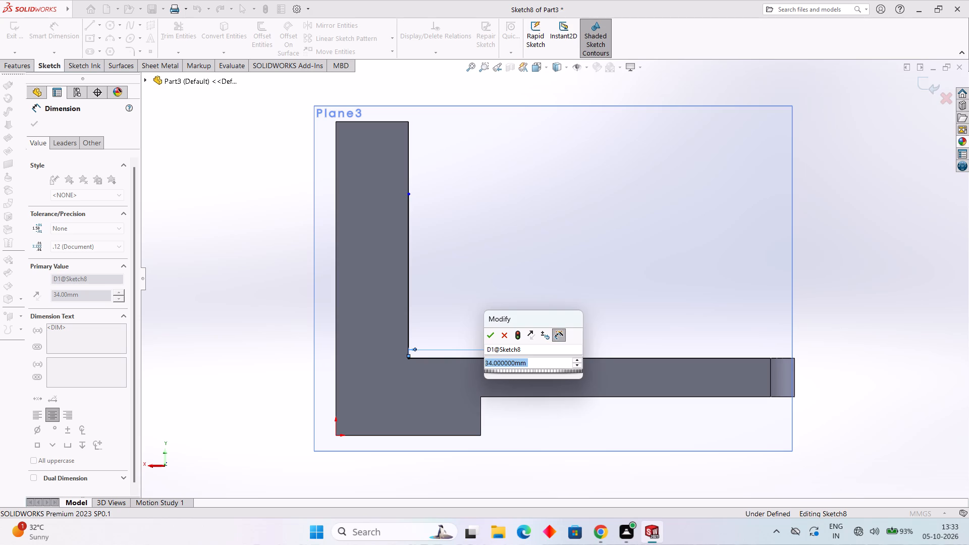
{"action": "type", "text": "32"}
{"action": "key", "text": "Return"}
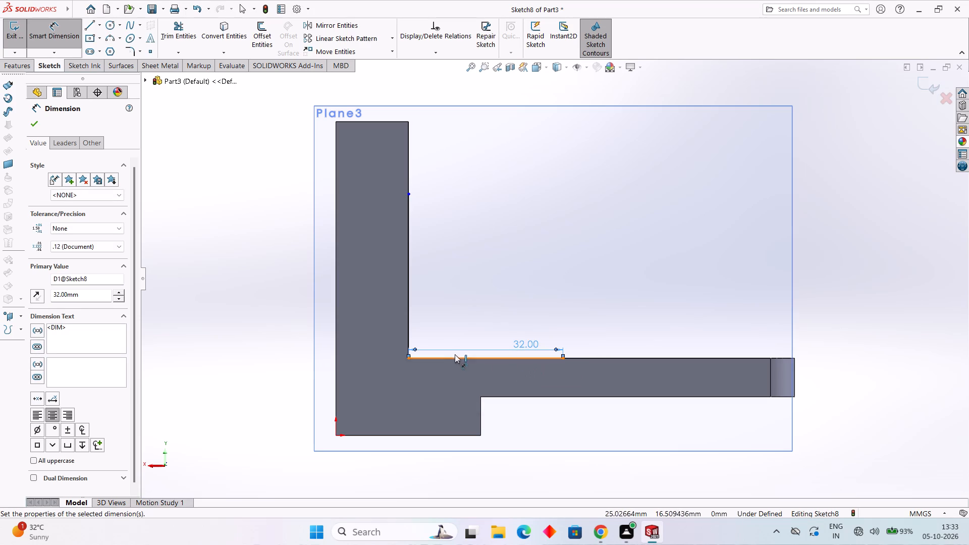
Close the triangular rib profile with a sloping line joining the free ends of the vertical and horizontal lines.
{"action": "left_click", "coordinate": [90, 27]}
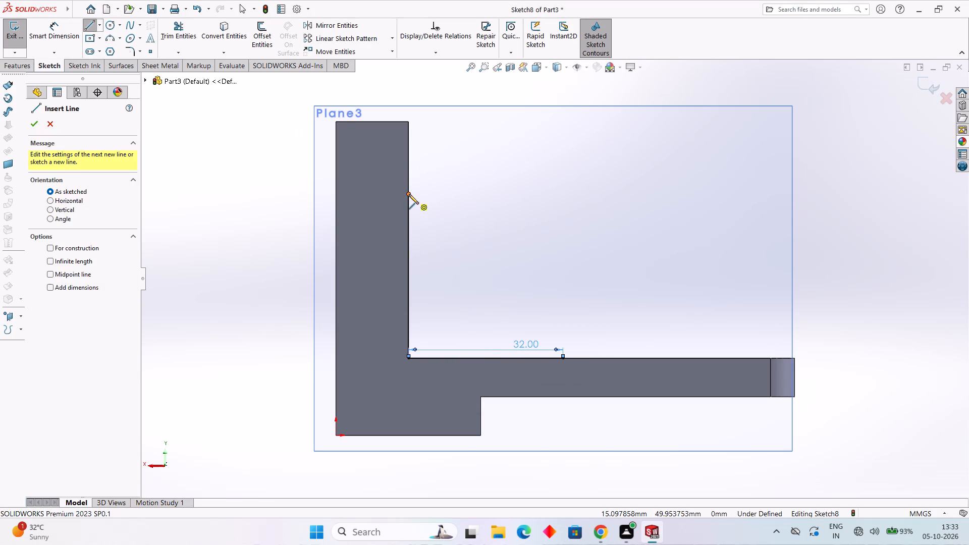
{"action": "left_click", "coordinate": [409, 194]}
{"action": "left_click", "coordinate": [565, 360]}
{"action": "right_click", "coordinate": [565, 360]}
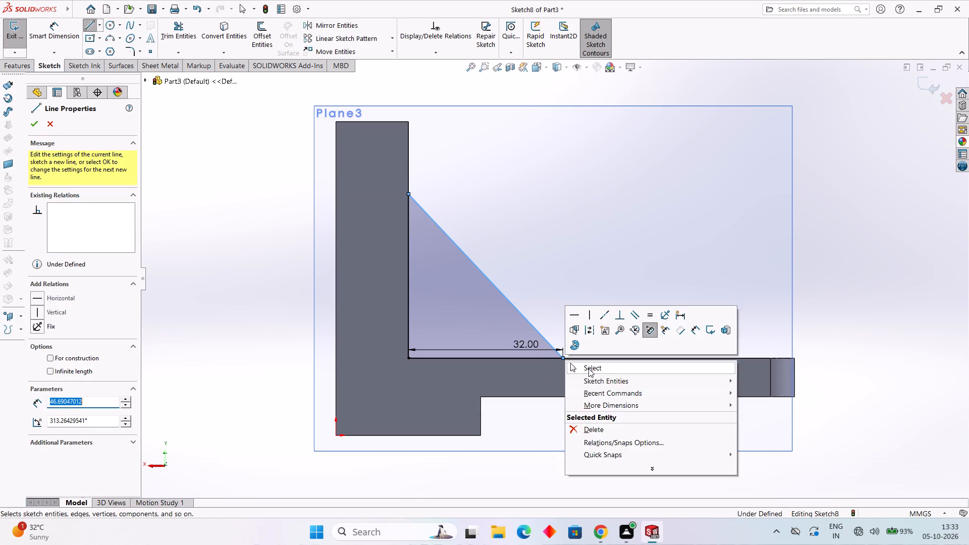
{"action": "left_click", "coordinate": [588, 368]}
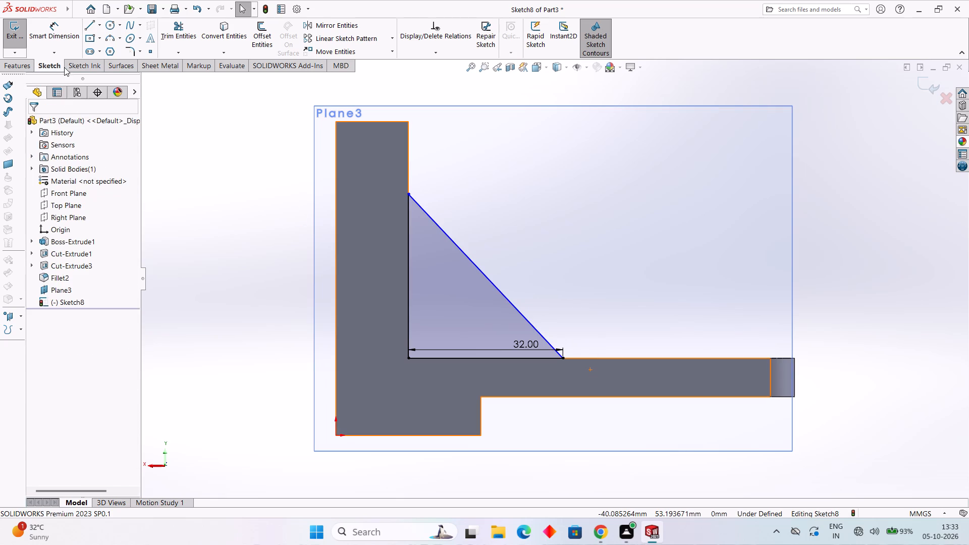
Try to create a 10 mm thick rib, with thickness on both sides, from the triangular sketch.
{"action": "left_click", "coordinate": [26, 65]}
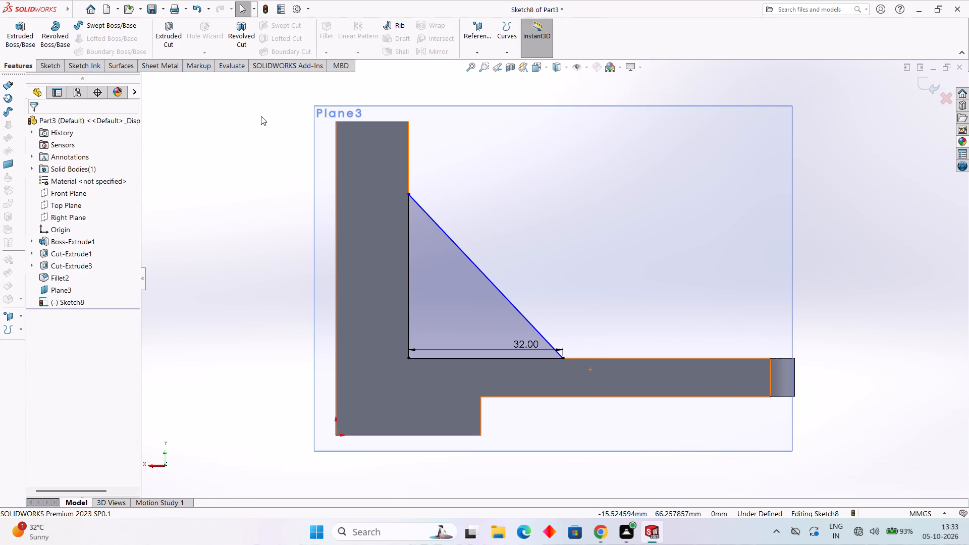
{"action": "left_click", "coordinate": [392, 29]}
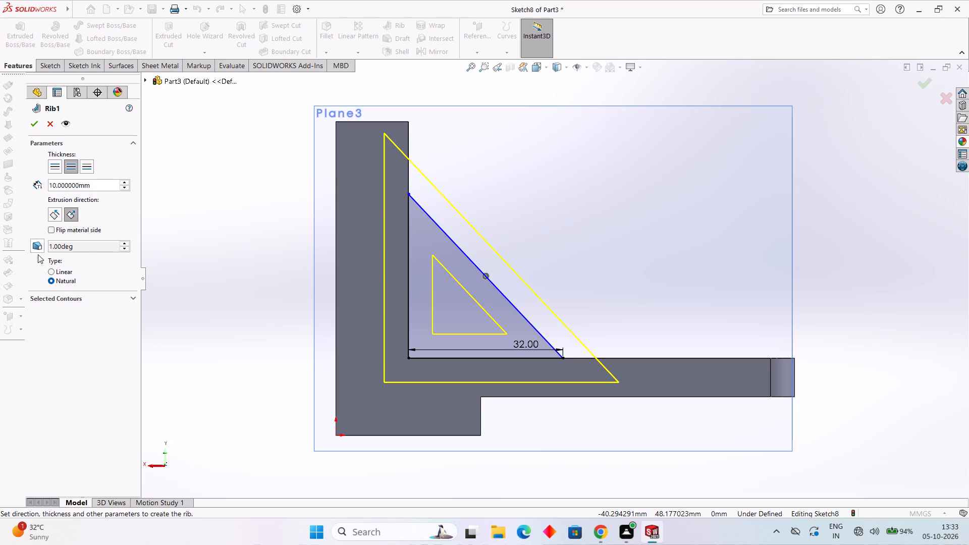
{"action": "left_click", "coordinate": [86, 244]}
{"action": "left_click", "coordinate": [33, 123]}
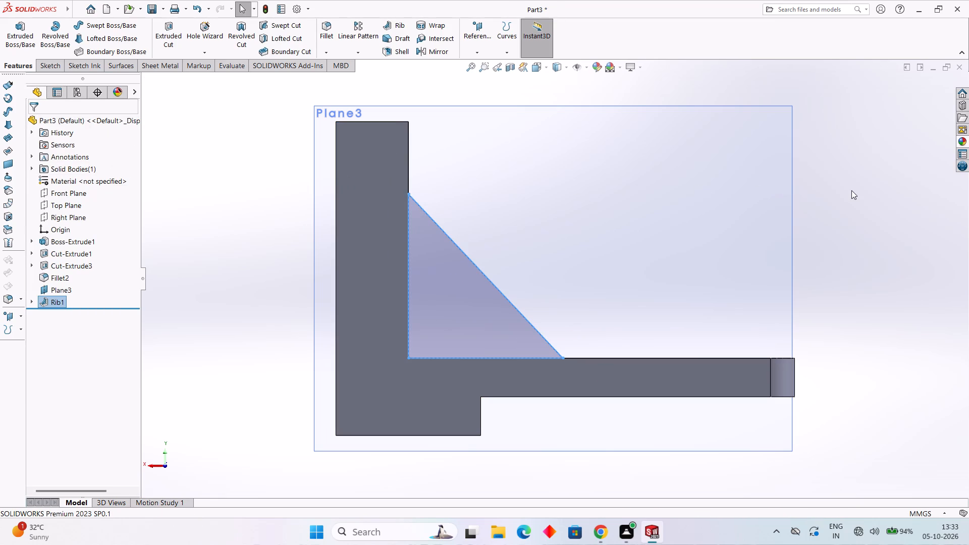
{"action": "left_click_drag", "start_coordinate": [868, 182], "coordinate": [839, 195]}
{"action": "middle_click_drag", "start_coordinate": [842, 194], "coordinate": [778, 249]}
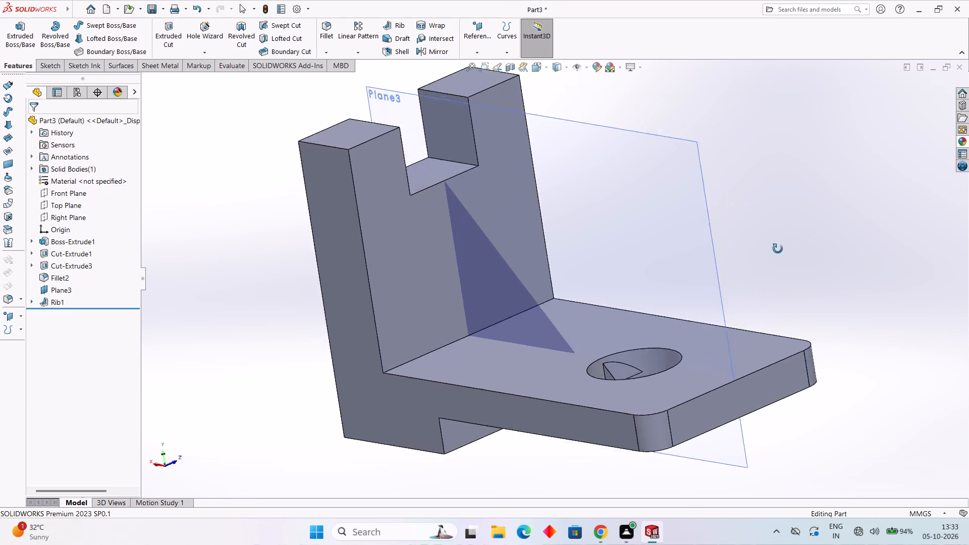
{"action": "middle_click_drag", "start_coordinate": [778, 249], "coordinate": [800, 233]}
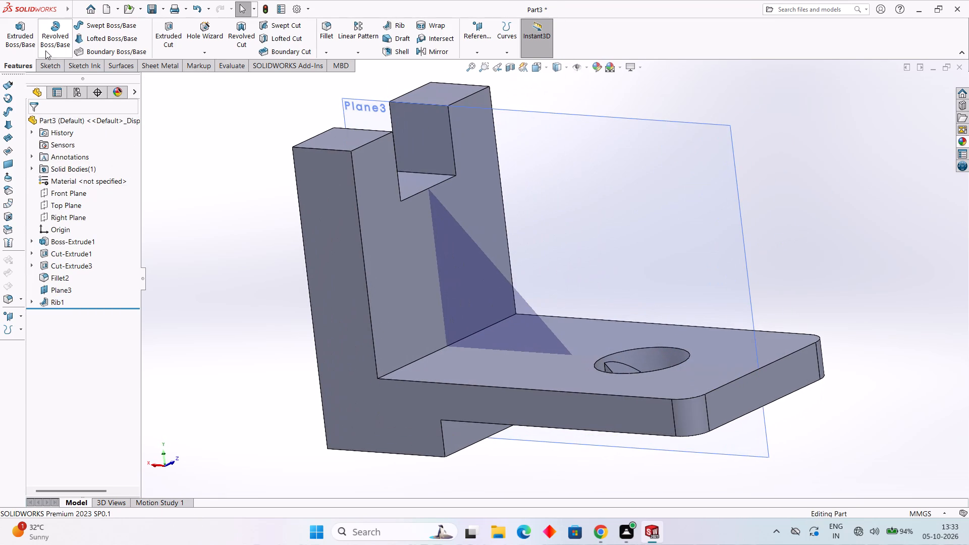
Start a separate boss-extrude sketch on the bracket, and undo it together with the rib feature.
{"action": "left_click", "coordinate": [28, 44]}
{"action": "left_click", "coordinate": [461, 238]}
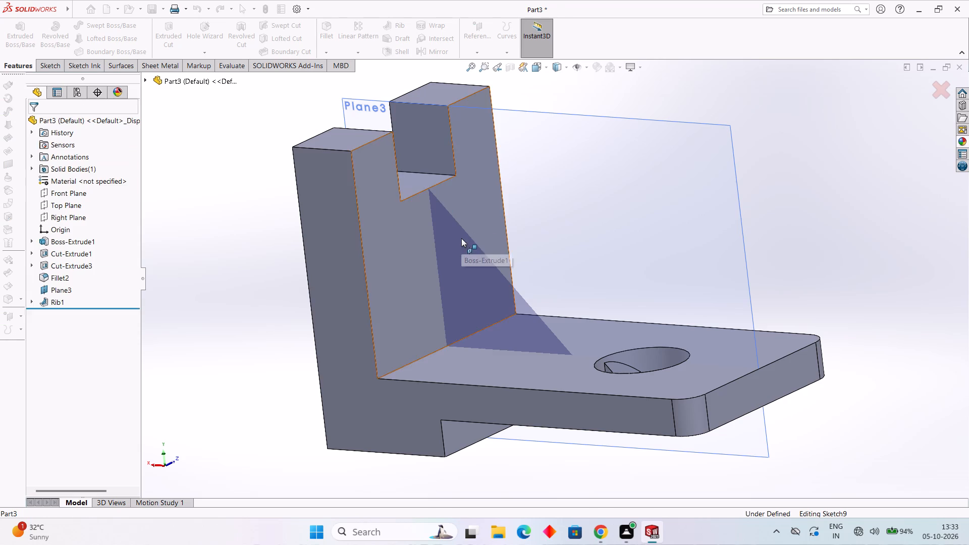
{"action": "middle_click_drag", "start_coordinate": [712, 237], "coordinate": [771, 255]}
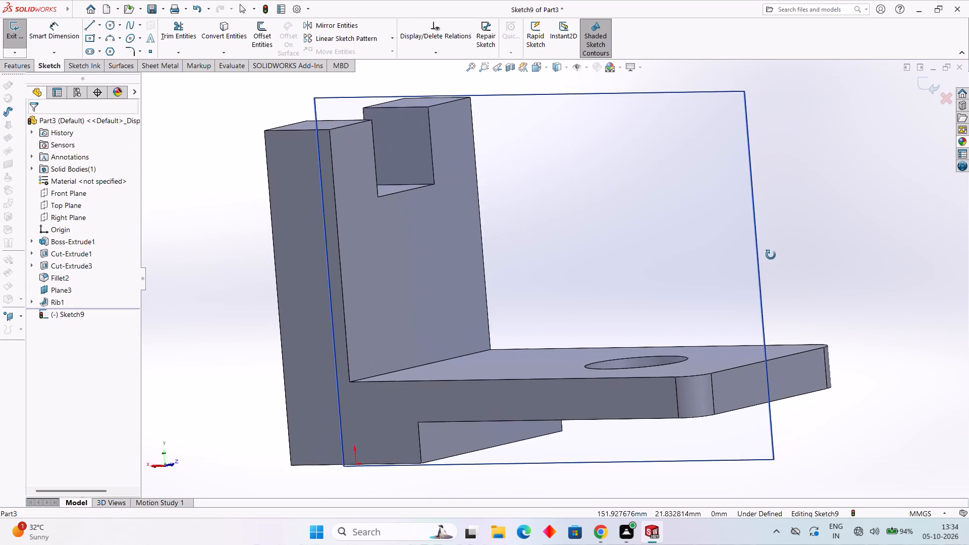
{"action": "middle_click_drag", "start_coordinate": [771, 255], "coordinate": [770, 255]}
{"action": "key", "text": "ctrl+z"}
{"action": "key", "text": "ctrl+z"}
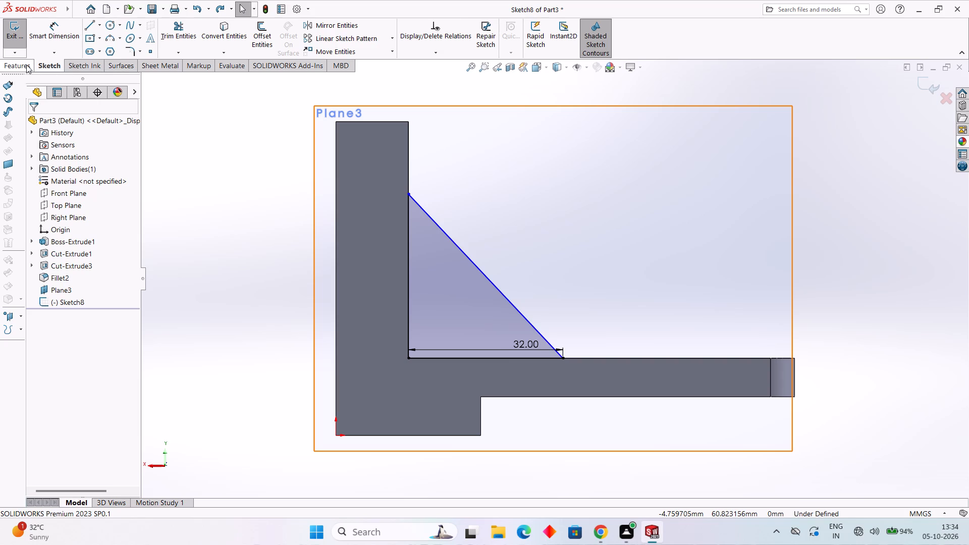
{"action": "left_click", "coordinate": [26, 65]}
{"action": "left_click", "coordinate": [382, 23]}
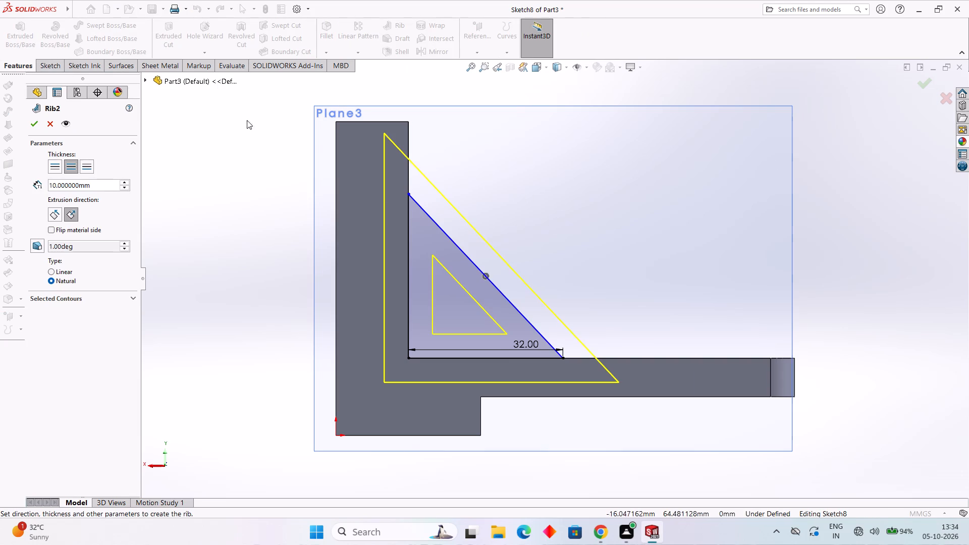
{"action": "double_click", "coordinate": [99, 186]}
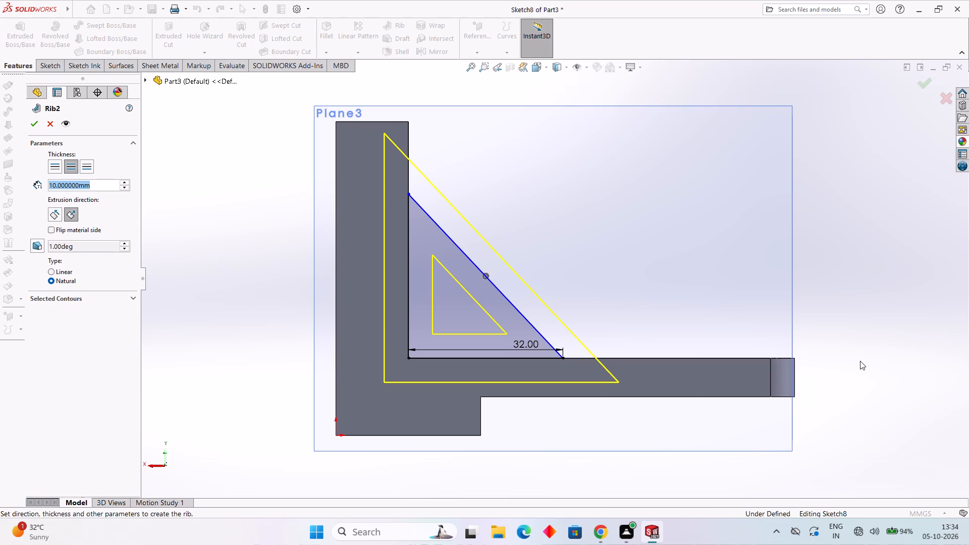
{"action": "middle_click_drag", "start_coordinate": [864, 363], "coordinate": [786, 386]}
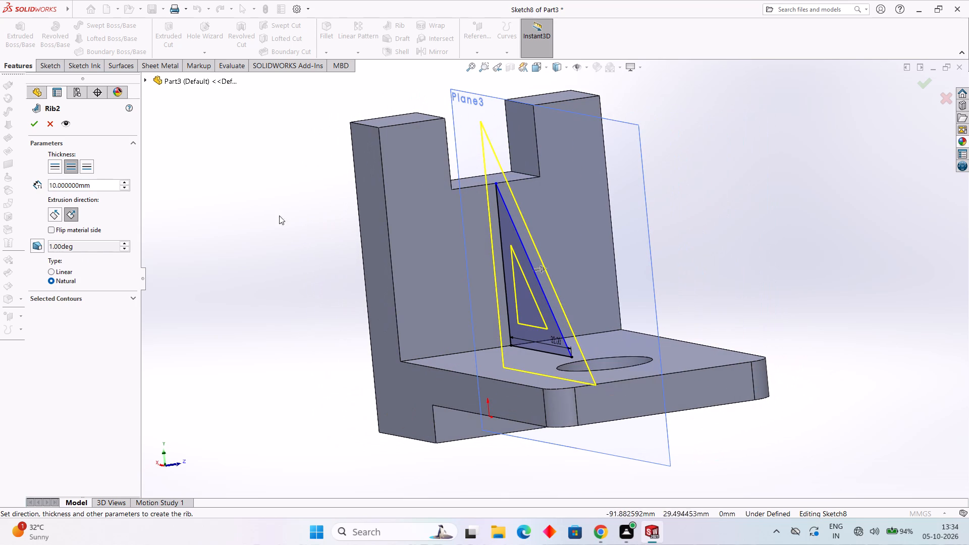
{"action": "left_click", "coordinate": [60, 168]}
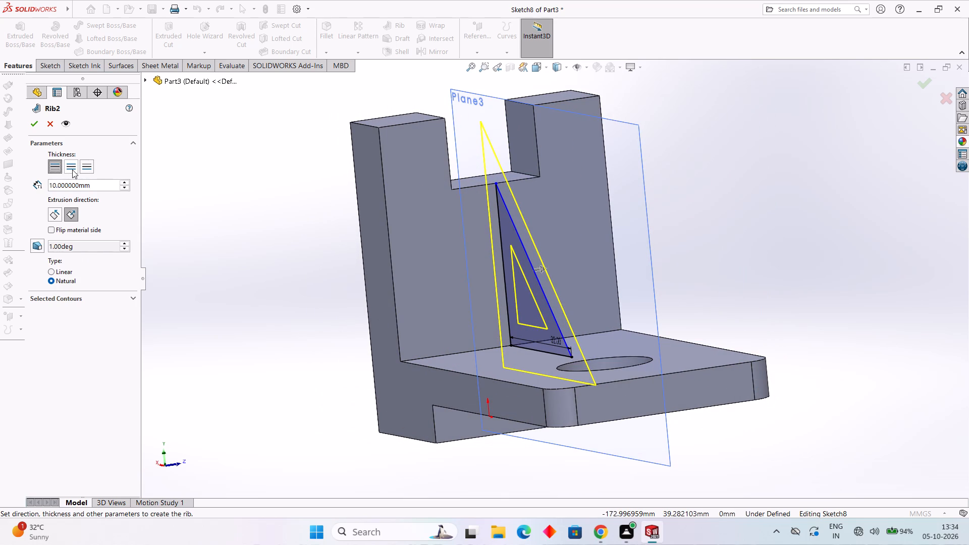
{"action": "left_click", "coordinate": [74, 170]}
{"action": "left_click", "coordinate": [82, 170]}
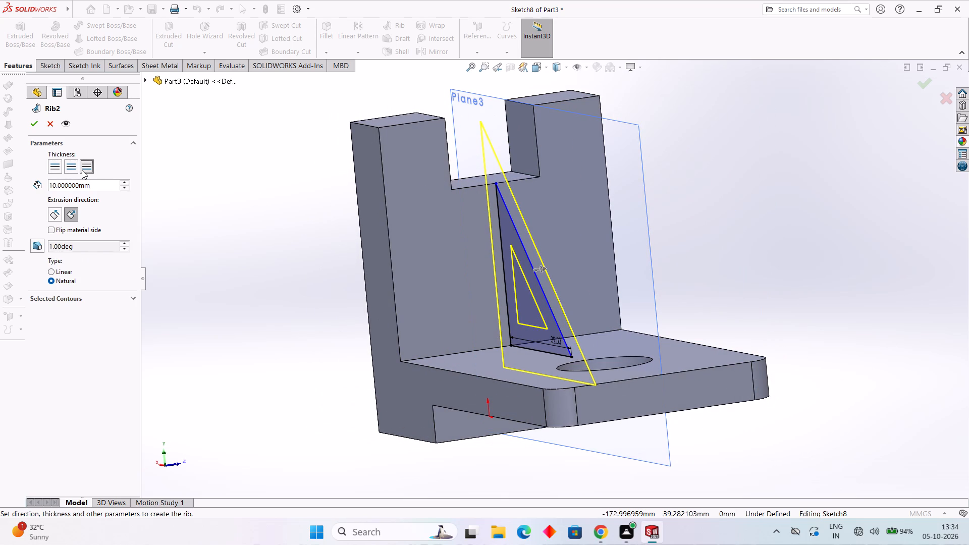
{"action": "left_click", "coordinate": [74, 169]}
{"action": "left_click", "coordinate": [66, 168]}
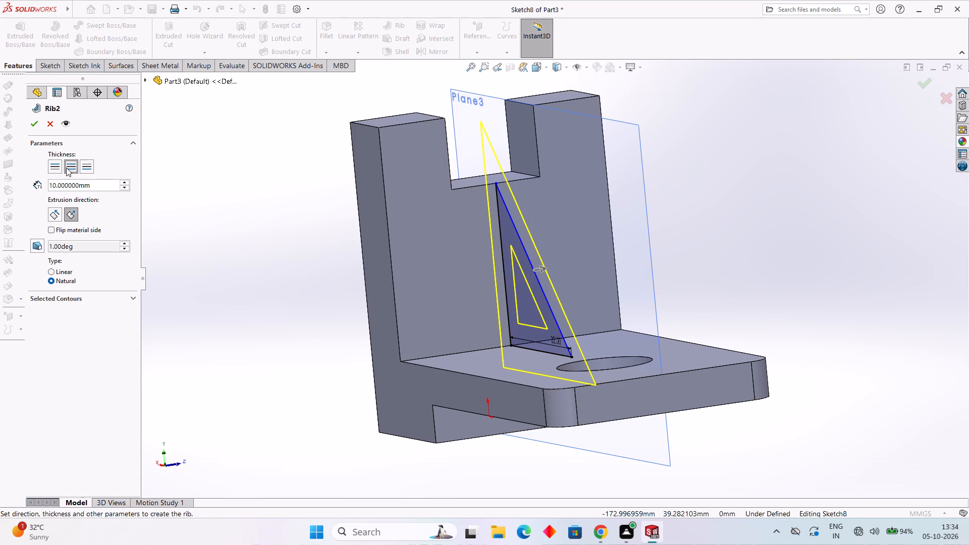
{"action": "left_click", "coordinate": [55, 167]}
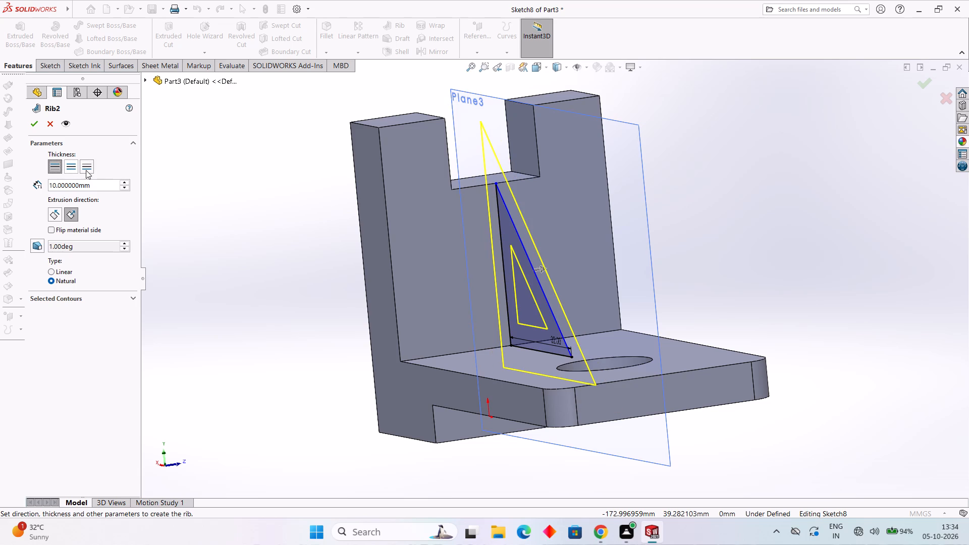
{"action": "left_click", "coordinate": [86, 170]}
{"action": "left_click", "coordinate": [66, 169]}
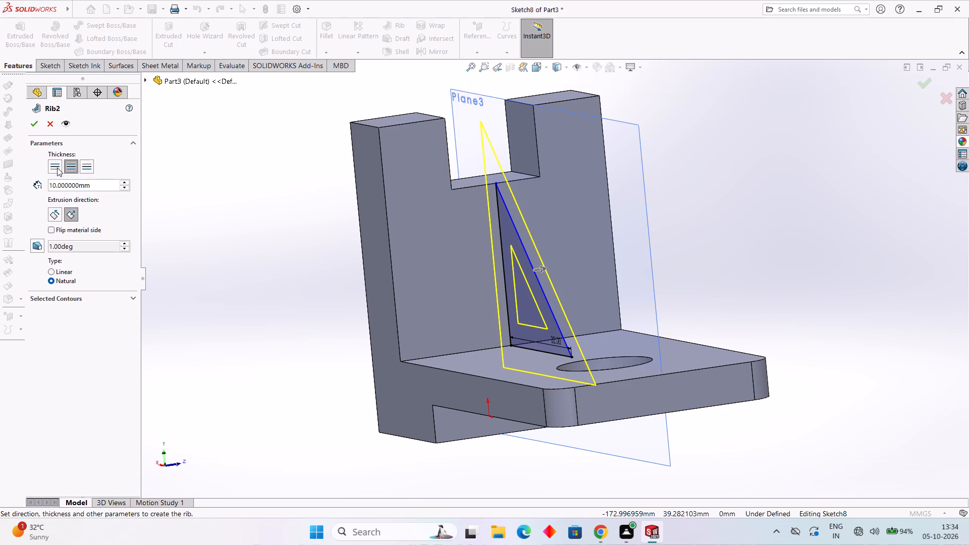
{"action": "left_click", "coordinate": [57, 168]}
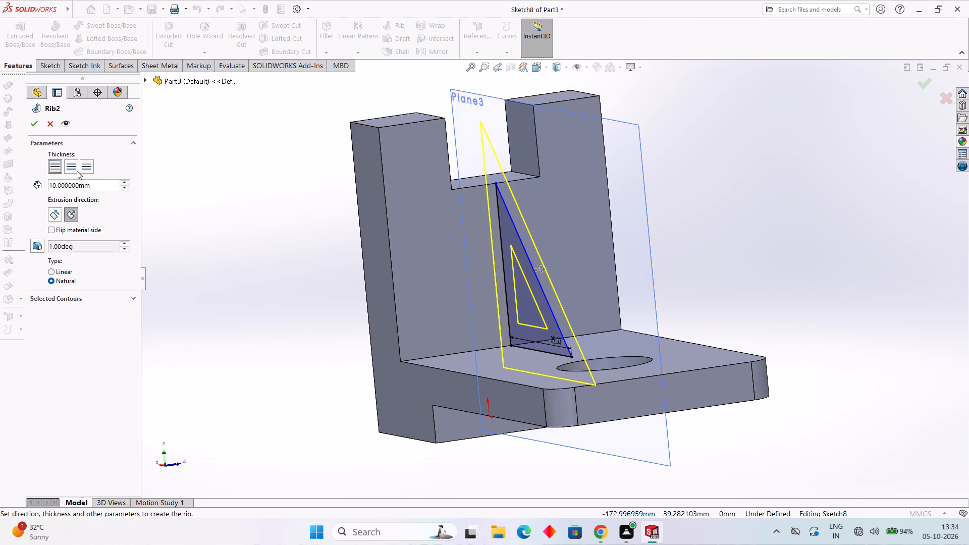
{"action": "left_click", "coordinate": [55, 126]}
Extrude the triangular sketch as a solid rib with a Mid Plane end condition and a depth of 10 mm.
{"action": "left_click", "coordinate": [23, 41]}
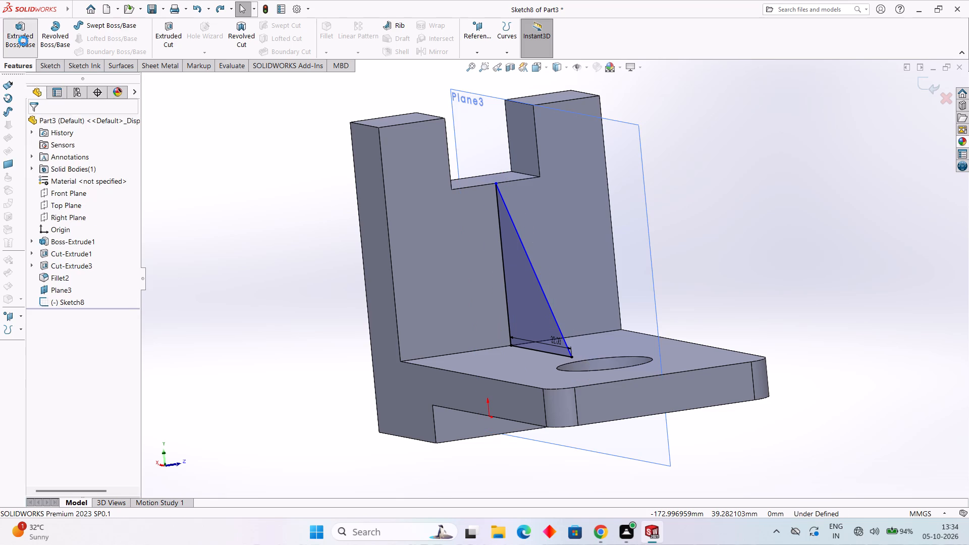
{"action": "left_click", "coordinate": [100, 190]}
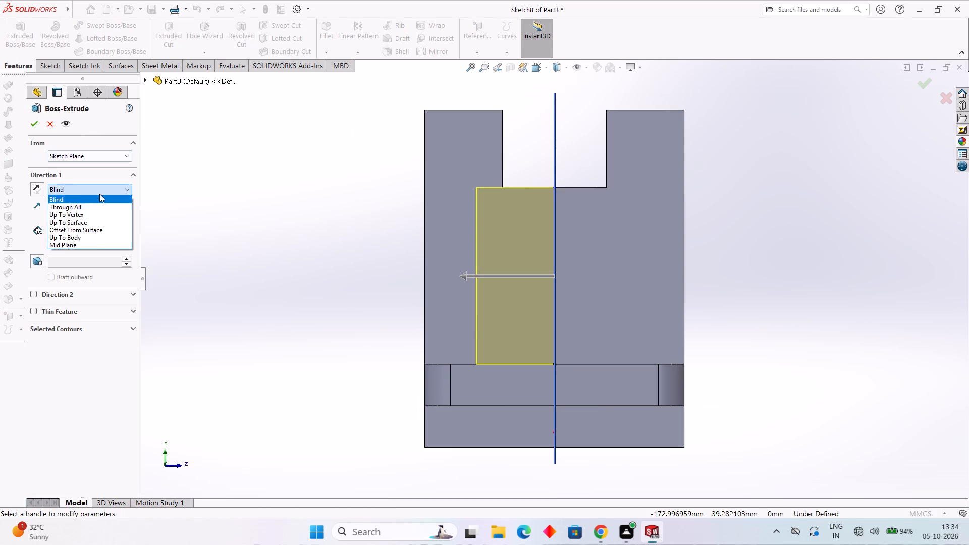
{"action": "left_click", "coordinate": [80, 243]}
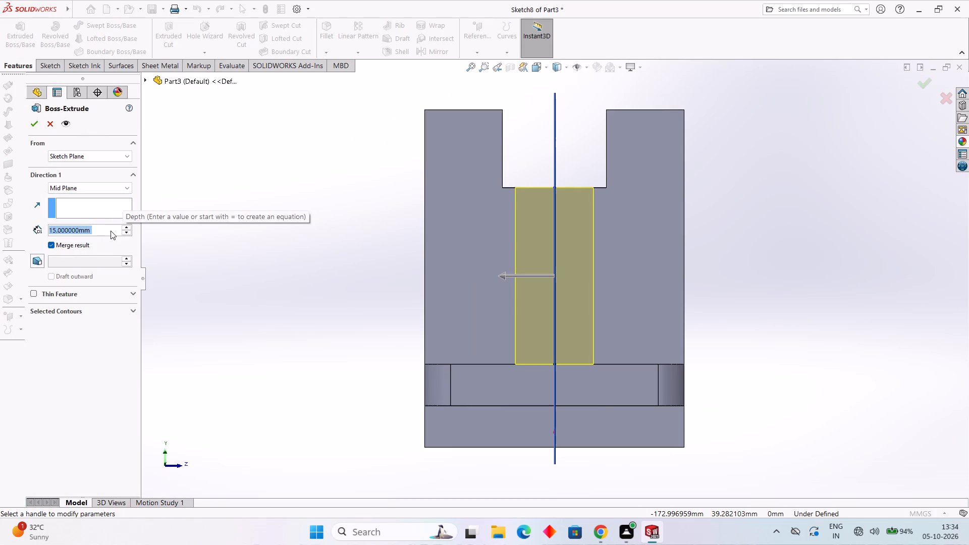
{"action": "double_click", "coordinate": [111, 231]}
{"action": "type", "text": "10"}
{"action": "key", "text": "Return"}
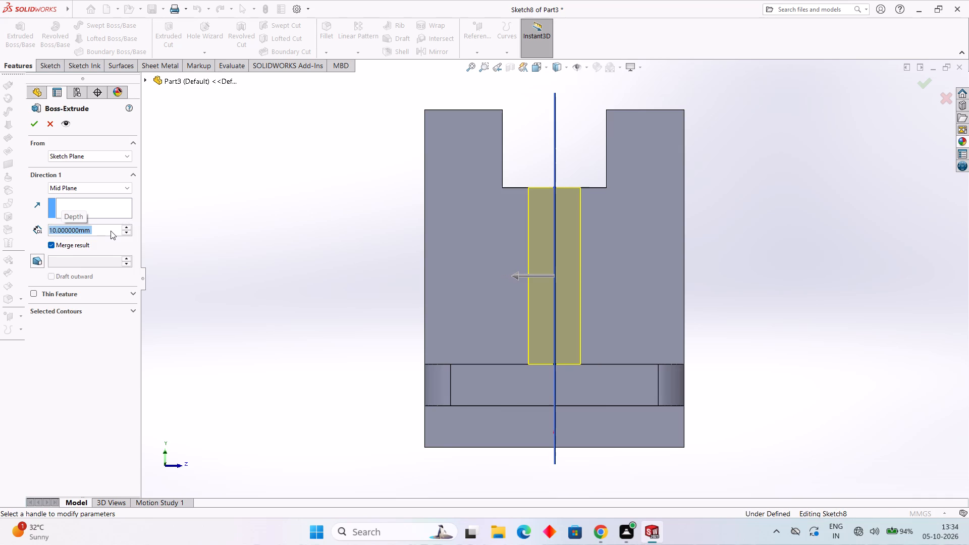
{"action": "left_click", "coordinate": [34, 124]}
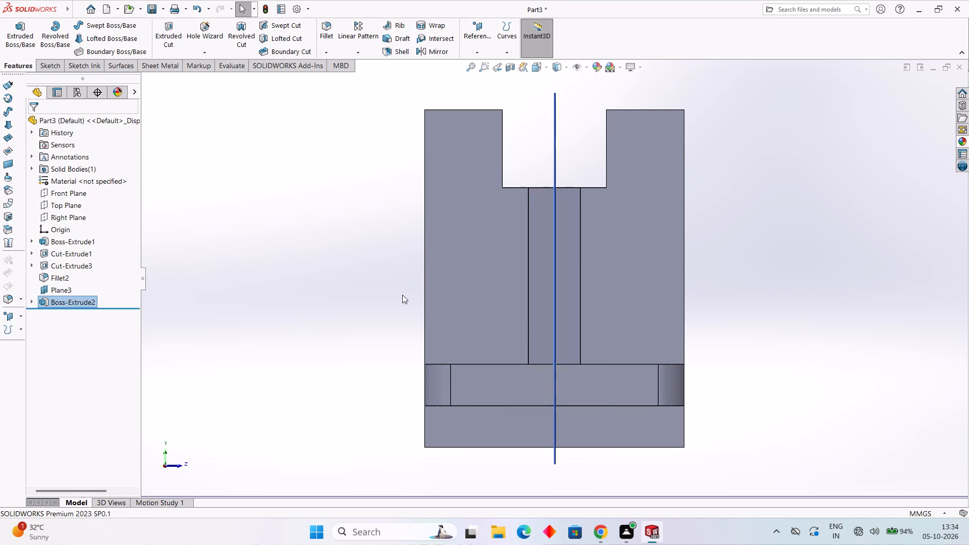
Hide the offset reference plane, Plane3, that runs through the middle of the rib.
{"action": "middle_click_drag", "start_coordinate": [363, 285], "coordinate": [451, 308]}
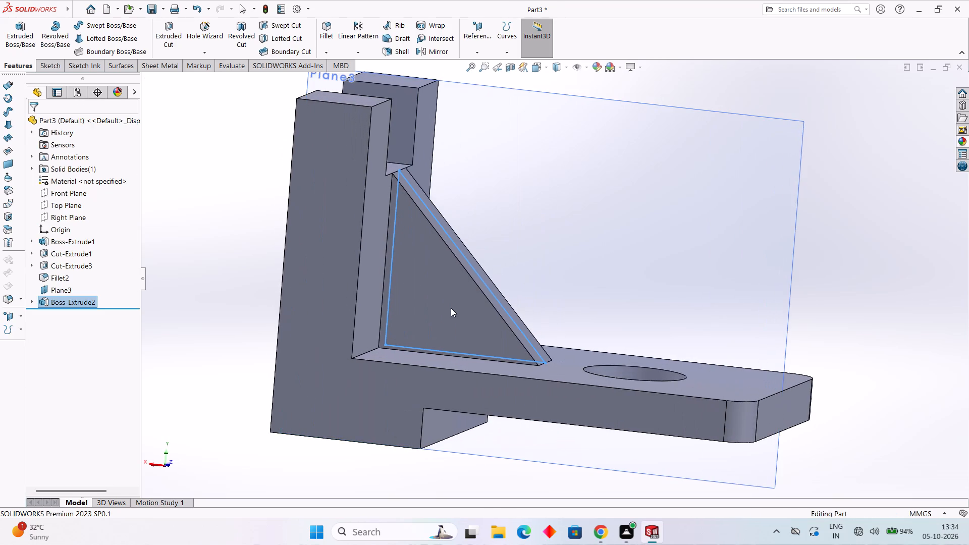
{"action": "left_click", "coordinate": [789, 277]}
{"action": "left_click", "coordinate": [826, 270]}
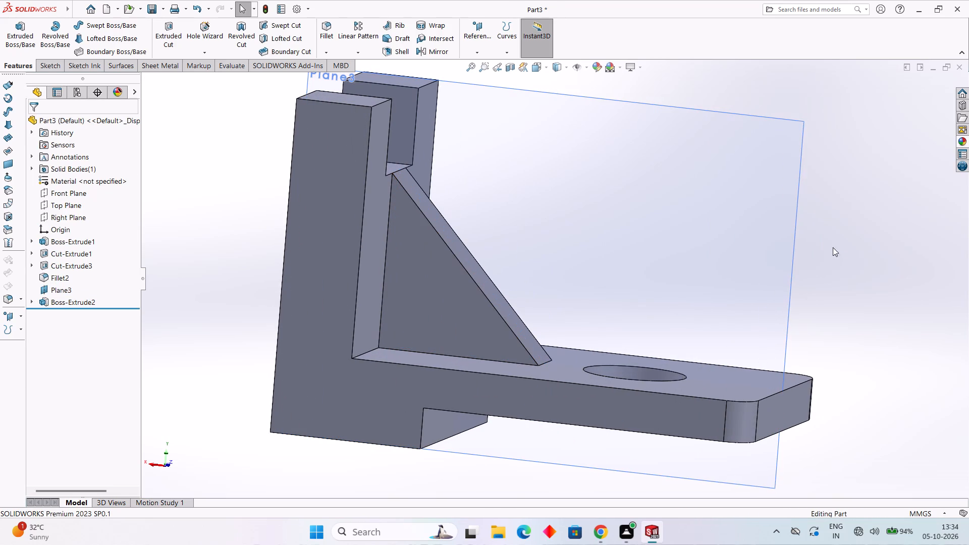
{"action": "left_click", "coordinate": [863, 202]}
{"action": "right_click", "coordinate": [851, 190]}
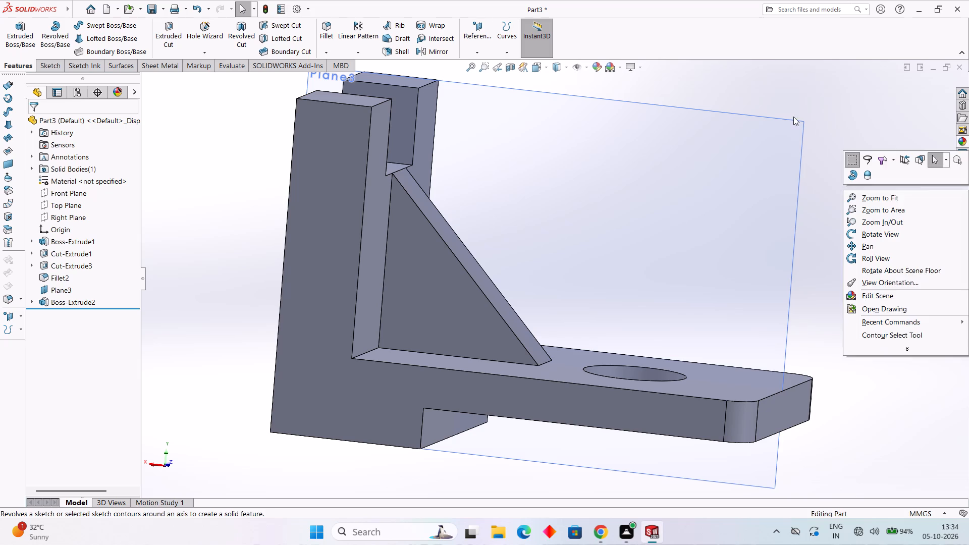
{"action": "left_click", "coordinate": [808, 88]}
{"action": "left_click", "coordinate": [41, 69]}
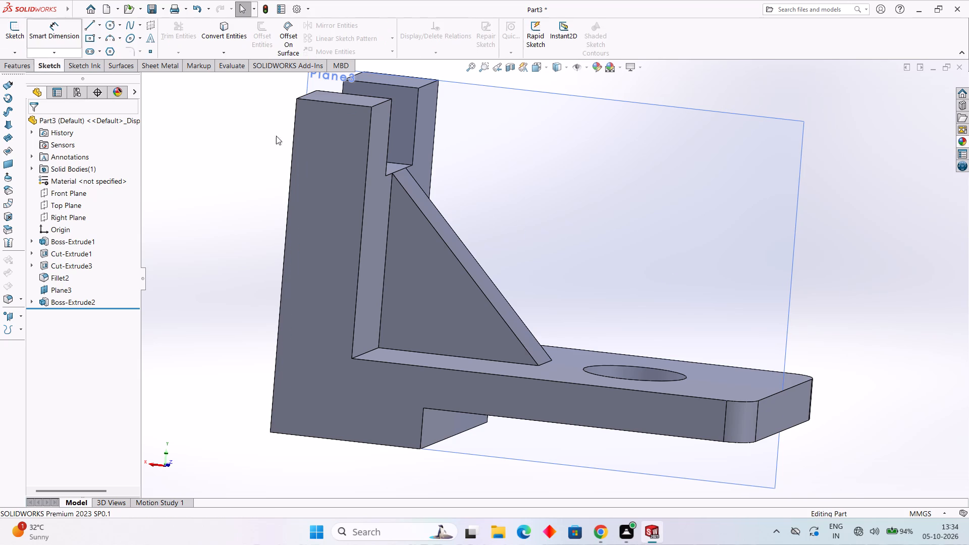
{"action": "right_click", "coordinate": [785, 236]}
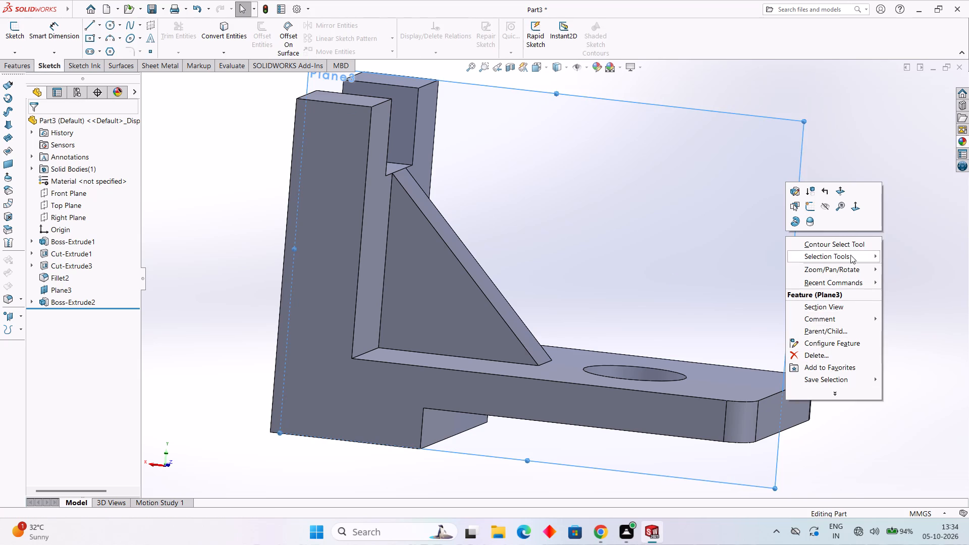
{"action": "left_click", "coordinate": [830, 204]}
Apply a light blue-violet colour, RGB 98, 100, 255, to the whole part.
{"action": "middle_click_drag", "start_coordinate": [831, 246], "coordinate": [715, 260]}
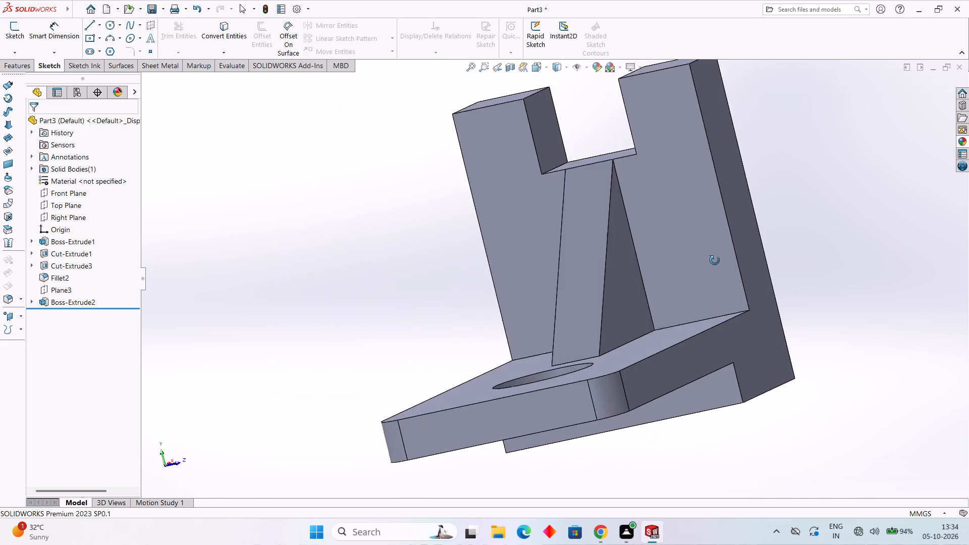
{"action": "middle_click_drag", "start_coordinate": [715, 260], "coordinate": [708, 261]}
{"action": "scroll", "coordinate": [704, 267], "scroll_direction": "up", "scroll_amount": 2}
{"action": "left_click", "coordinate": [603, 72]}
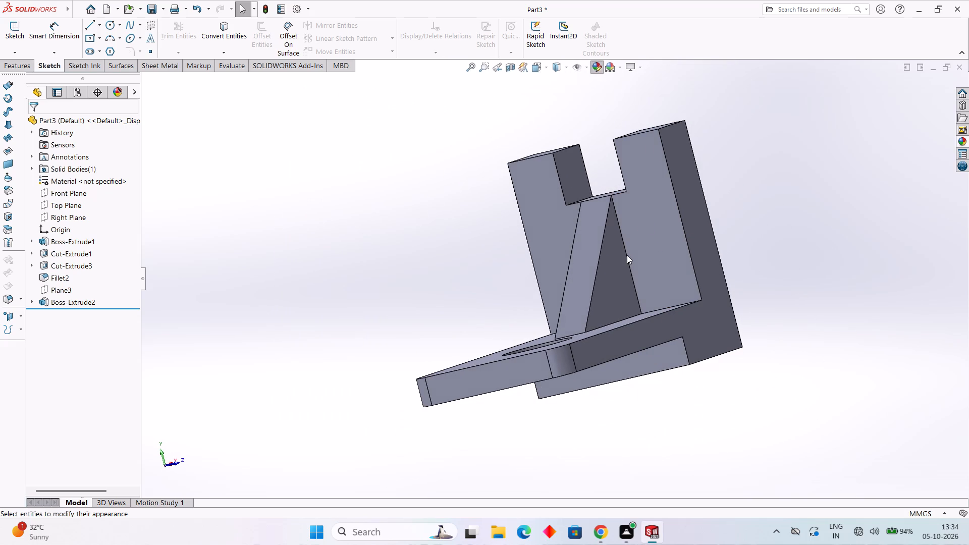
{"action": "left_click", "coordinate": [98, 406]}
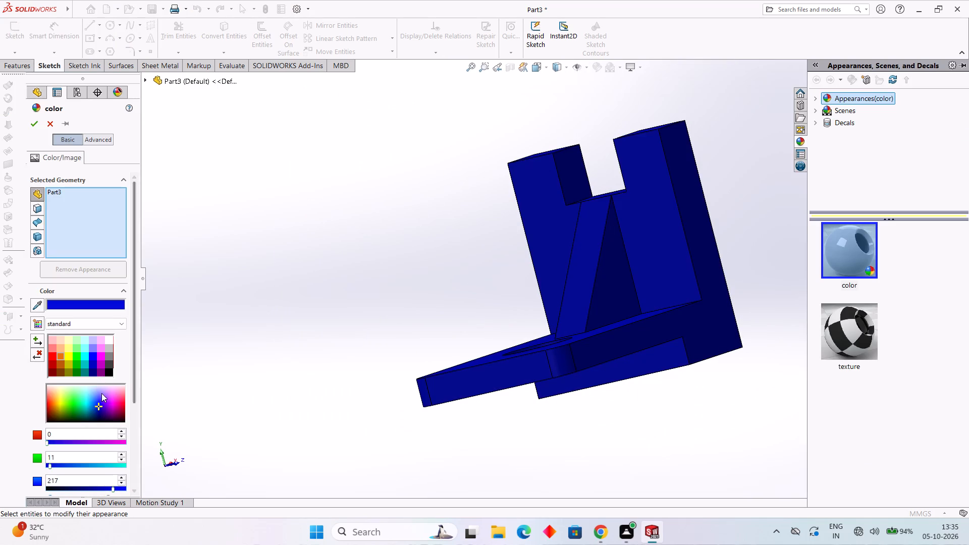
{"action": "left_click", "coordinate": [99, 396]}
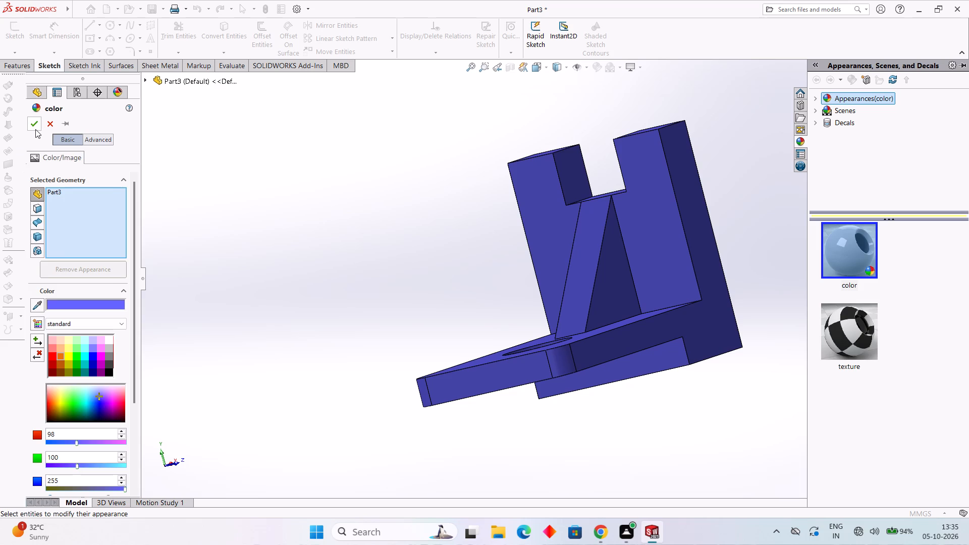
{"action": "left_click", "coordinate": [35, 129]}
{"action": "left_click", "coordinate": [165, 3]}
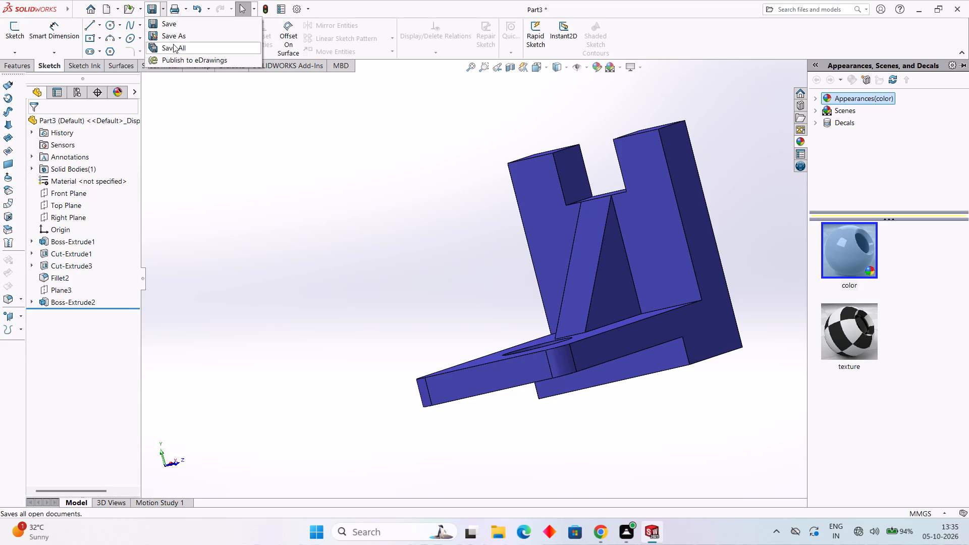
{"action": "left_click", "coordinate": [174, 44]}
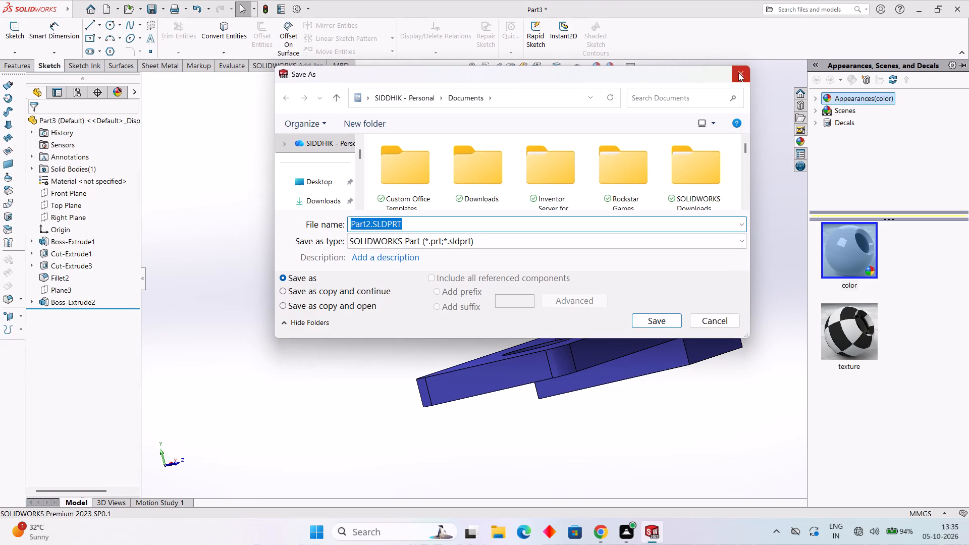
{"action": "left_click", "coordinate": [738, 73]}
Save the part in the Documents folder as a SOLIDWORKS part file named "job 2".
{"action": "left_click", "coordinate": [164, 2]}
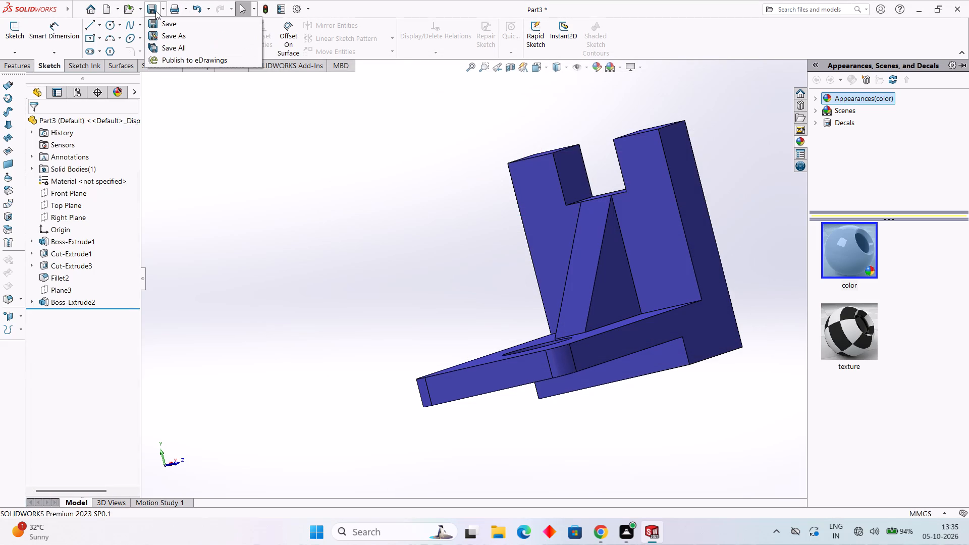
{"action": "left_click", "coordinate": [165, 37]}
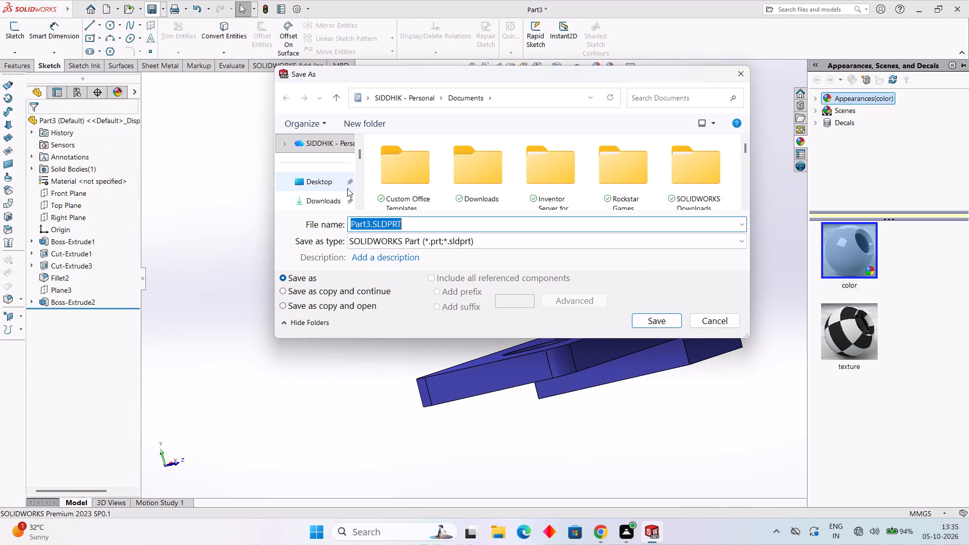
{"action": "type", "text": "job 2"}
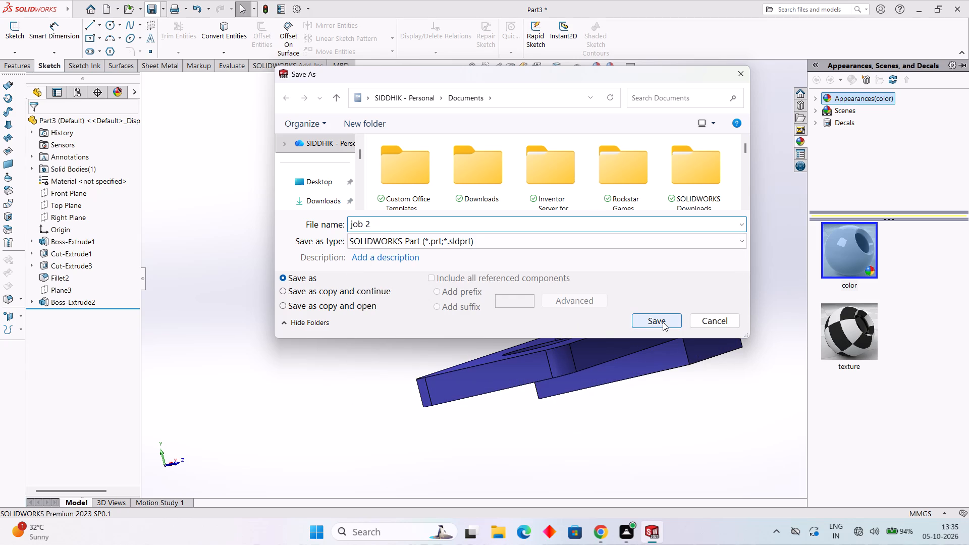
{"action": "left_click", "coordinate": [663, 322]}
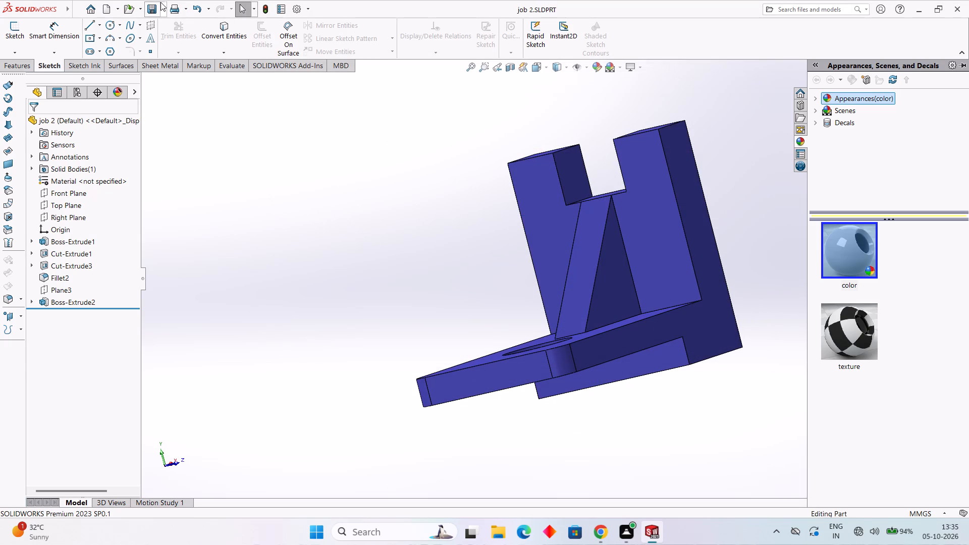
Save a copy of the part in Adobe Portable Document Format as "job 2.pdf" in the Documents folder.
{"action": "left_click", "coordinate": [163, 2]}
{"action": "left_click", "coordinate": [169, 37]}
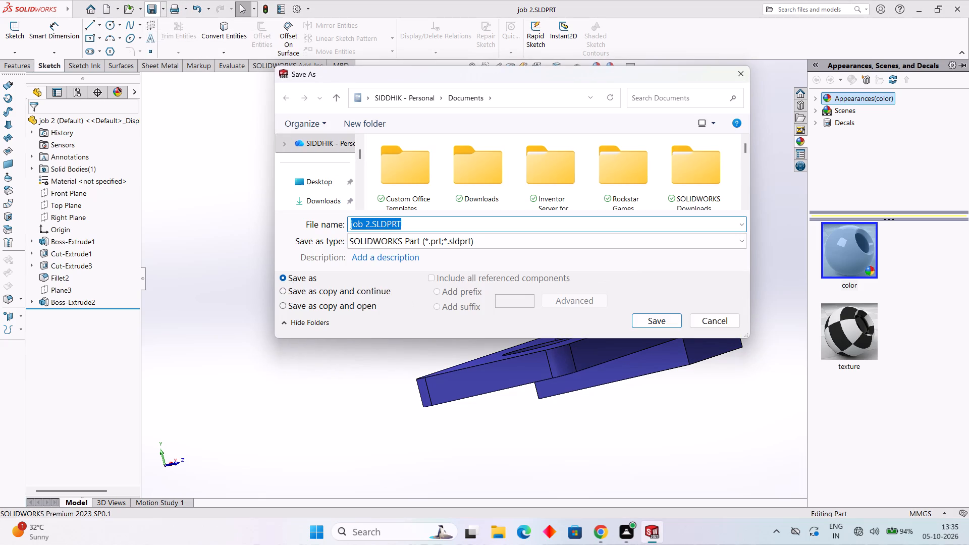
{"action": "left_click", "coordinate": [442, 242]}
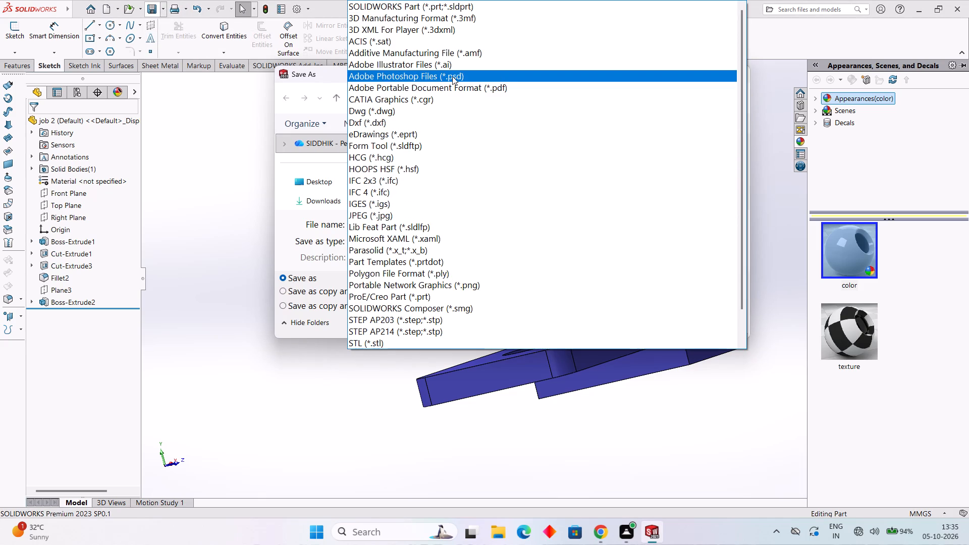
{"action": "left_click", "coordinate": [463, 85]}
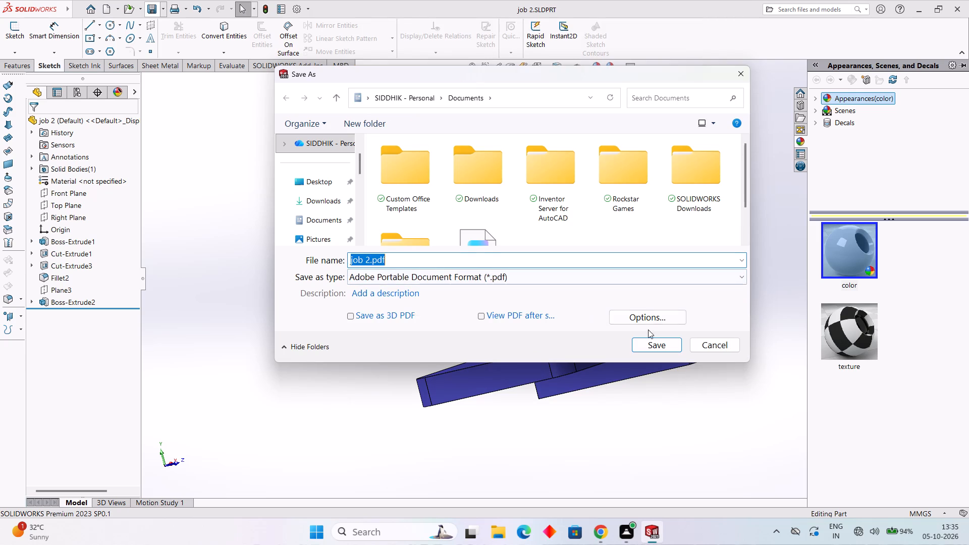
{"action": "left_click", "coordinate": [647, 343]}
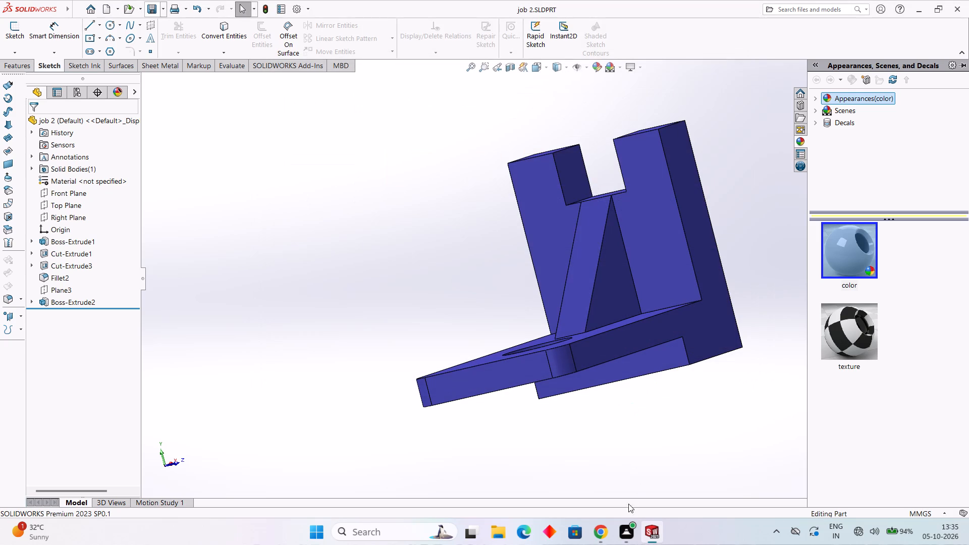